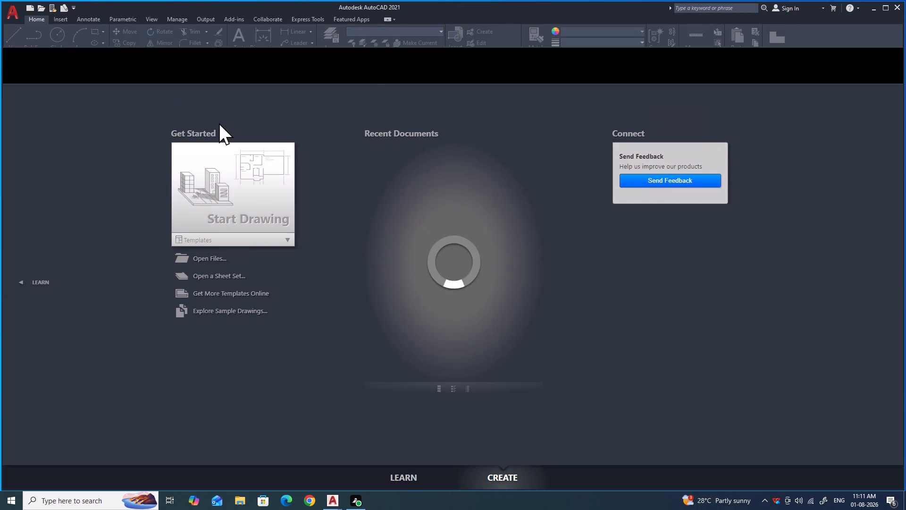
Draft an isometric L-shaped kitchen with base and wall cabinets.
Start a new blank drawing and maximise the application window.
double_click(235, 214)
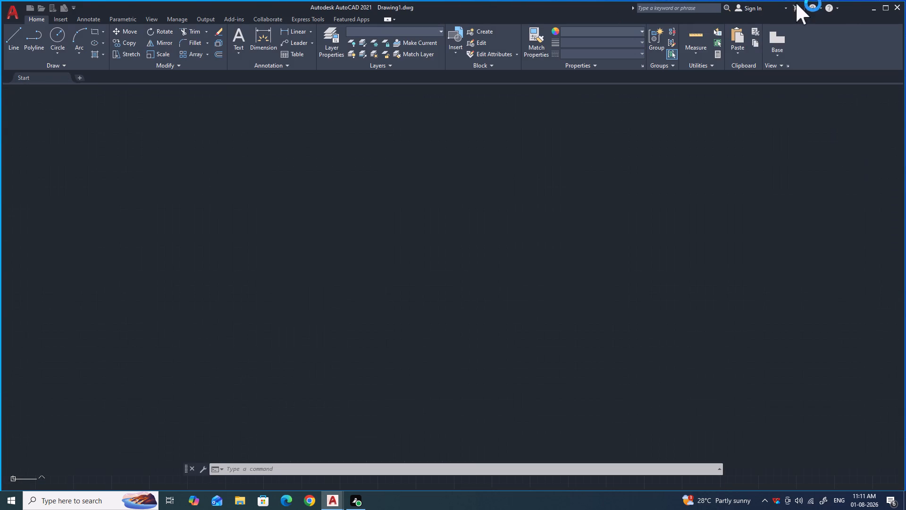
left_click(883, 7)
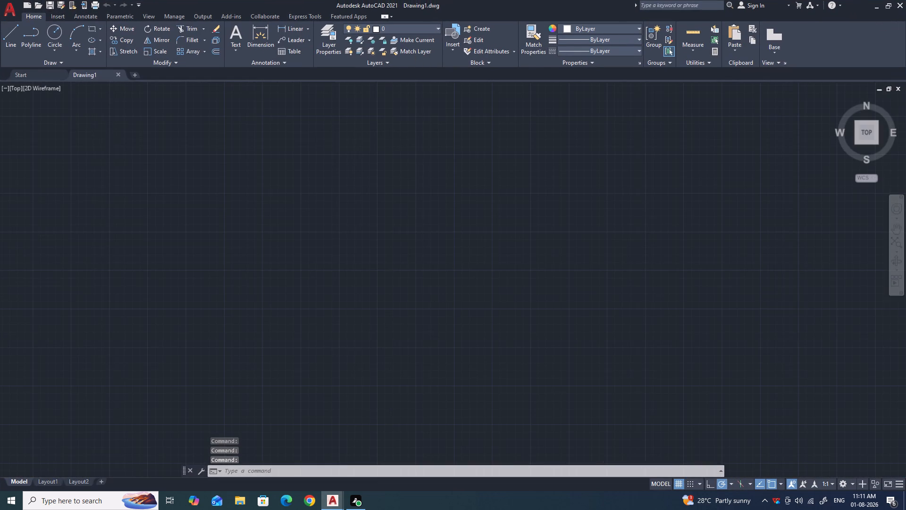
Turn on isometric drafting with the Left isoplane.
left_click(737, 480)
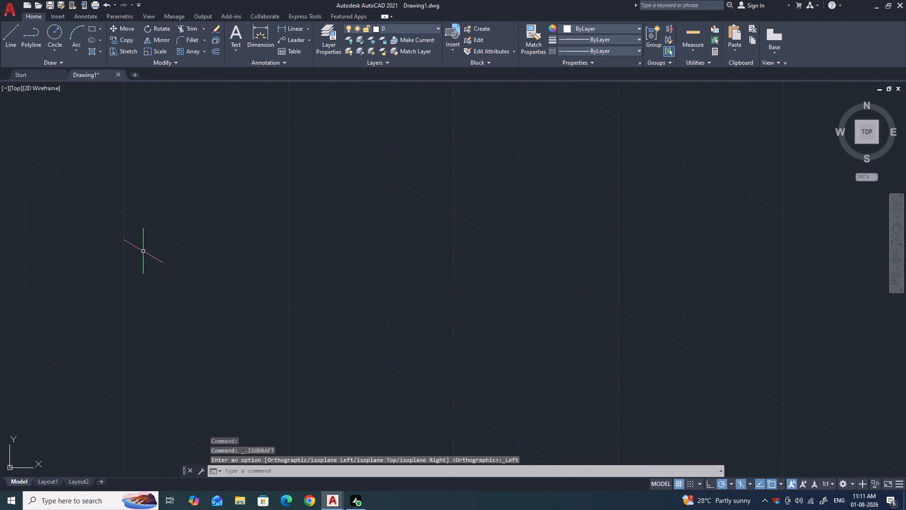
scroll(177, 235, "down", 4)
scroll(245, 220, "up", 2)
Turn off dynamic input so that values are entered at the command line.
type("LK")
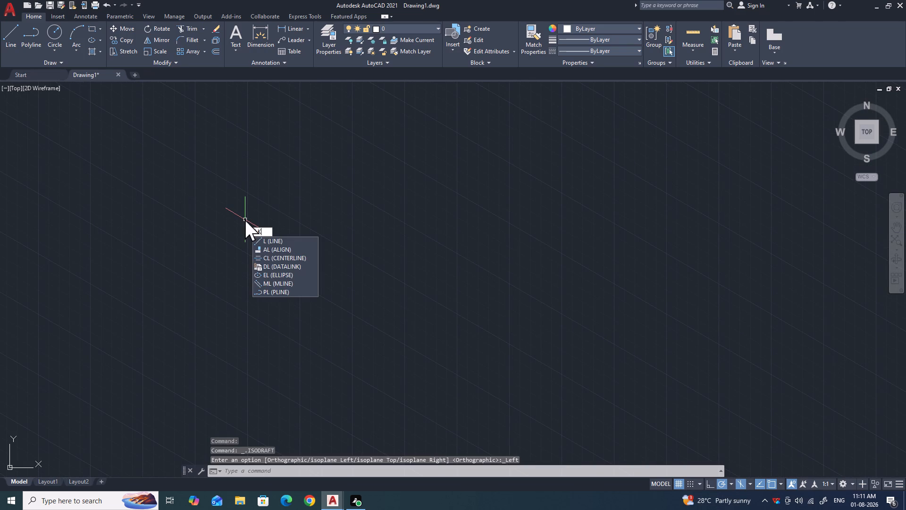
key("BackSpace")
key("BackSpace")
key("F12")
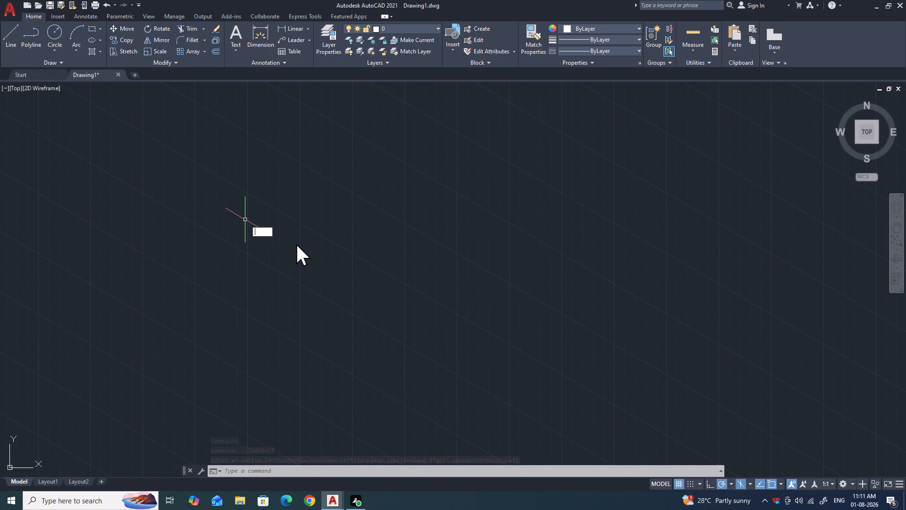
key("Escape")
key("F12")
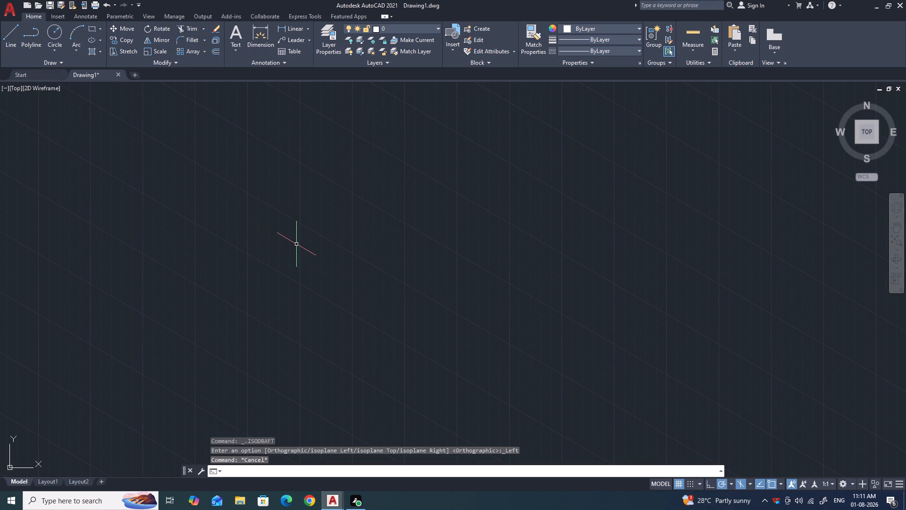
With Ortho on and the Top isoplane active, draw a 600-unit line segment along the 30° axis.
key("l")
key("Return")
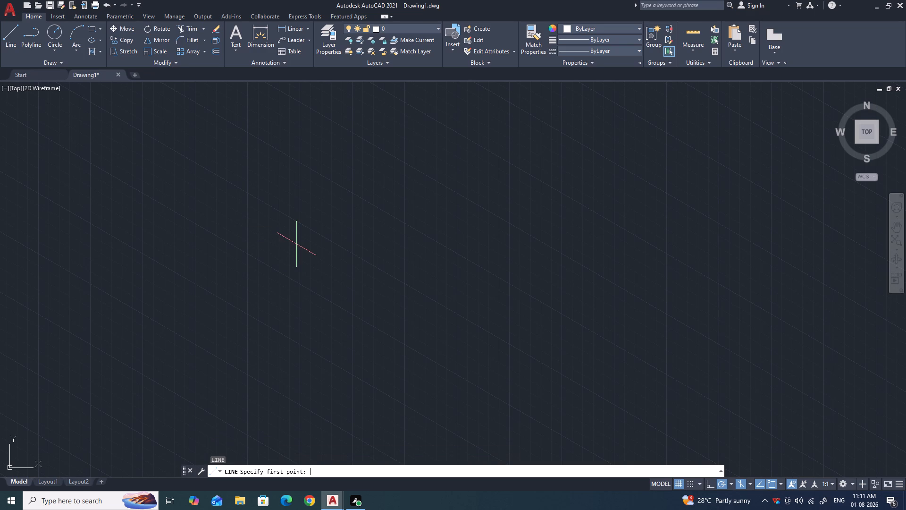
left_click(270, 295)
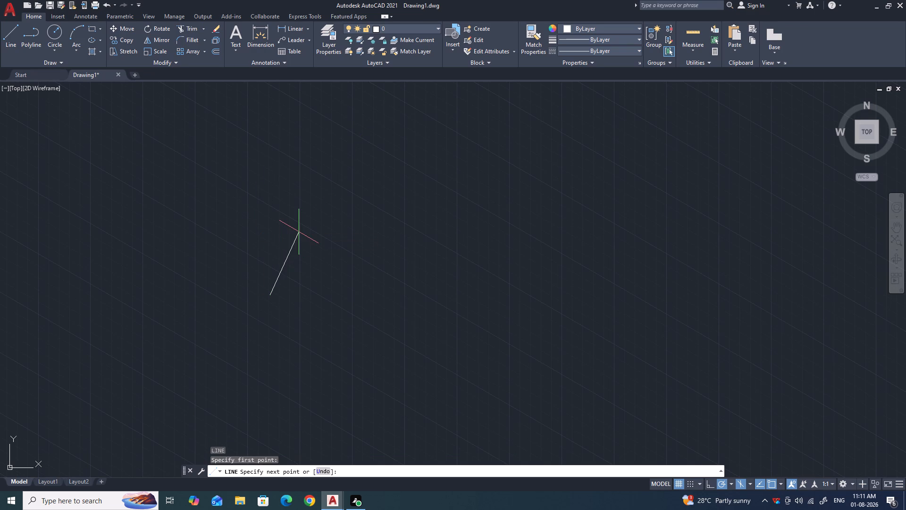
key("F8")
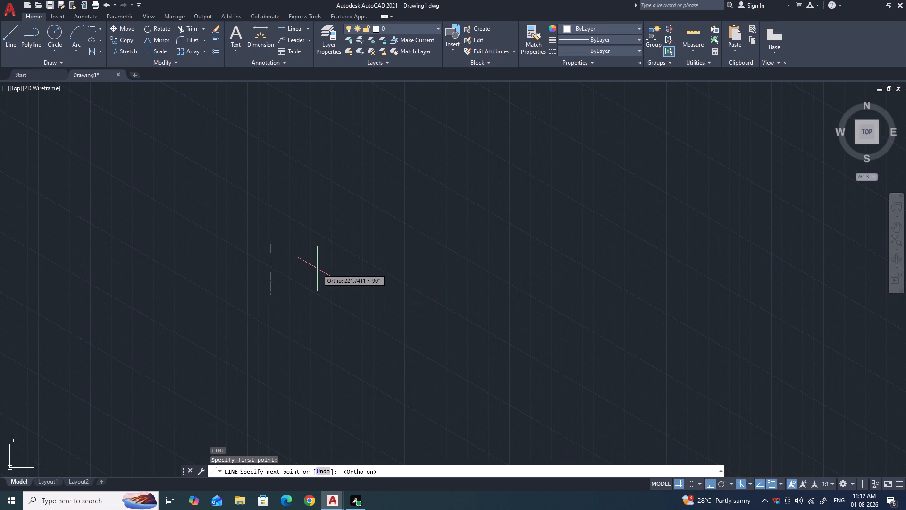
key("F5")
type("600")
key("Return")
Continue the line with four more 600-unit segments end to end along the 30° axis, and finish it.
scroll(419, 229, "down", 3)
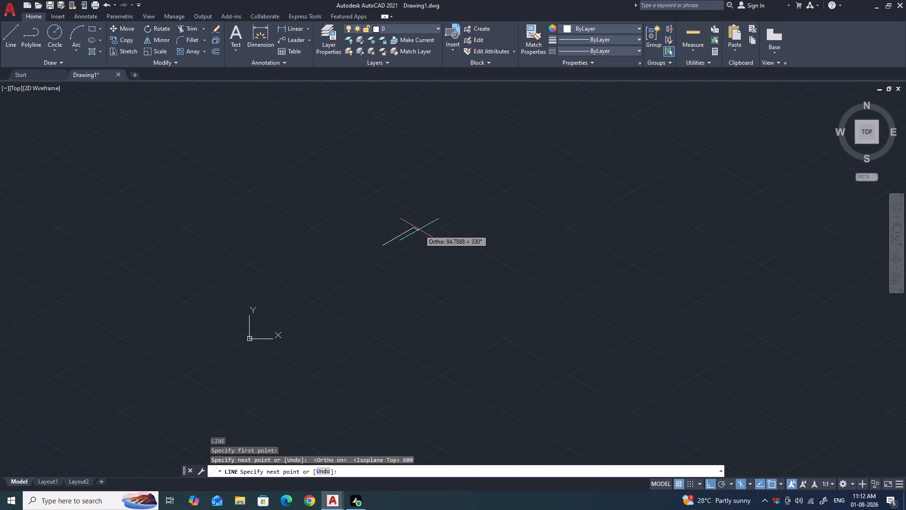
type("600")
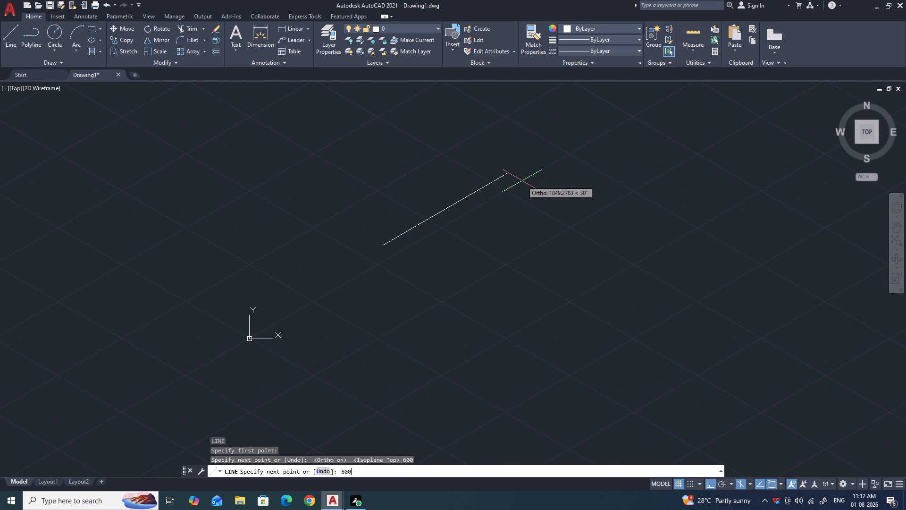
key("Return")
scroll(439, 215, "down", 3)
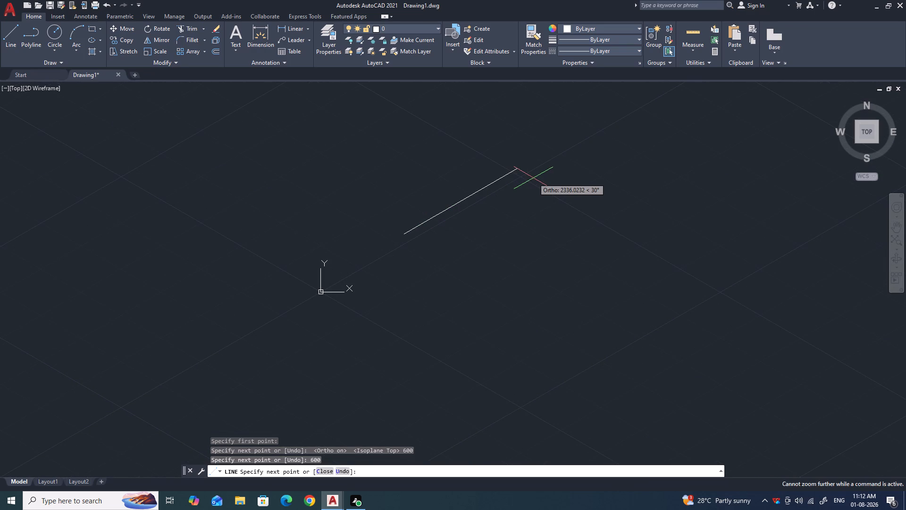
type("600")
key("Return")
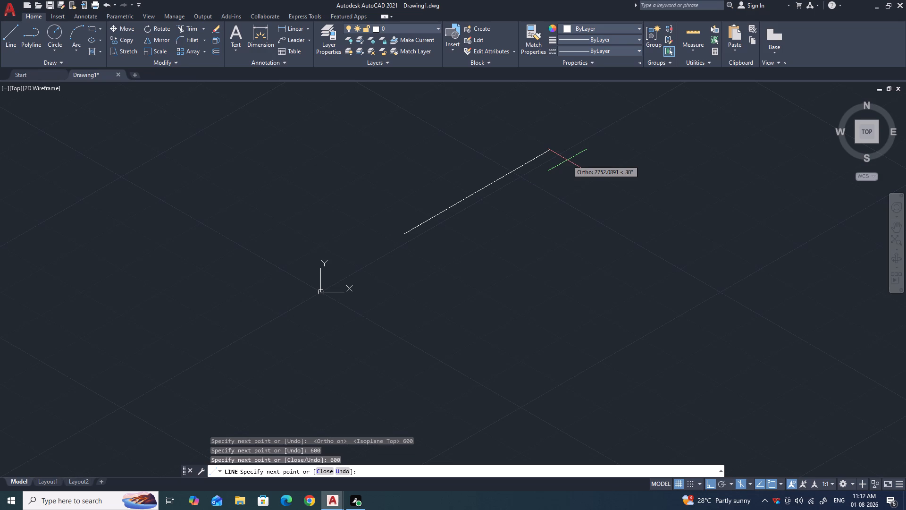
type("600")
key("Return")
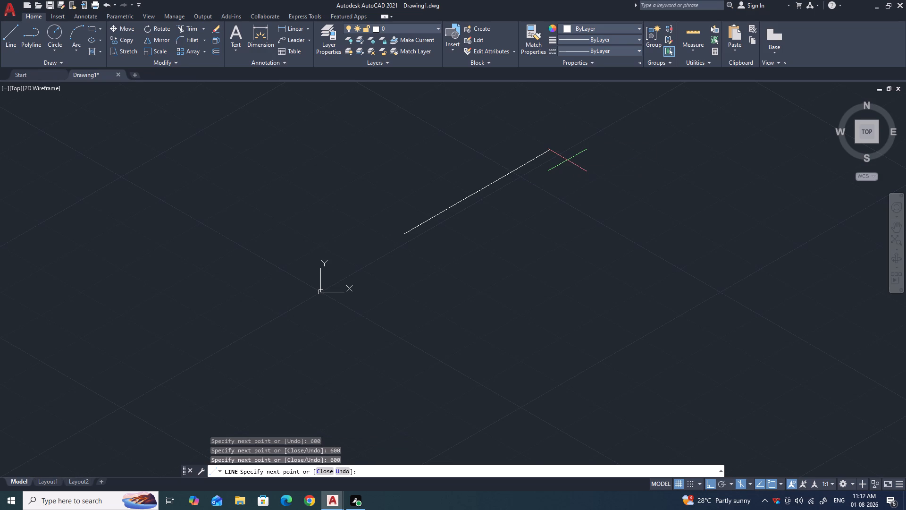
type("600")
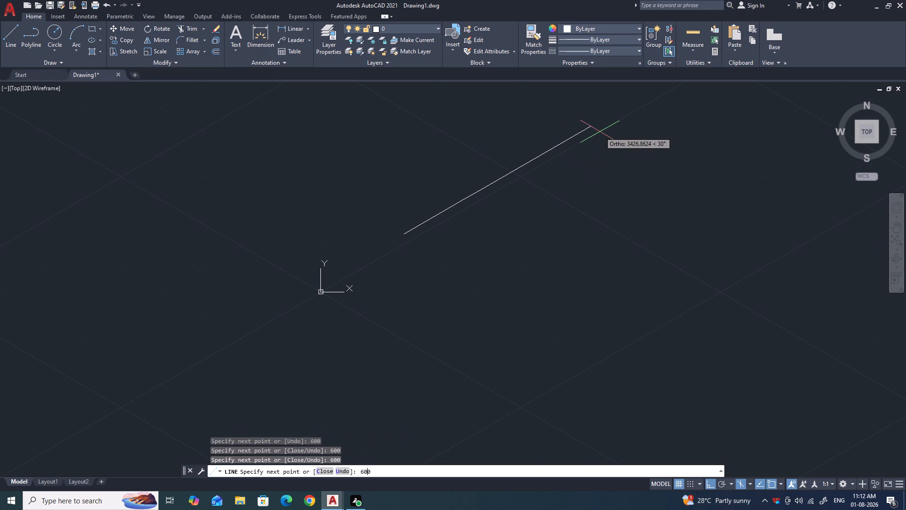
key("Return")
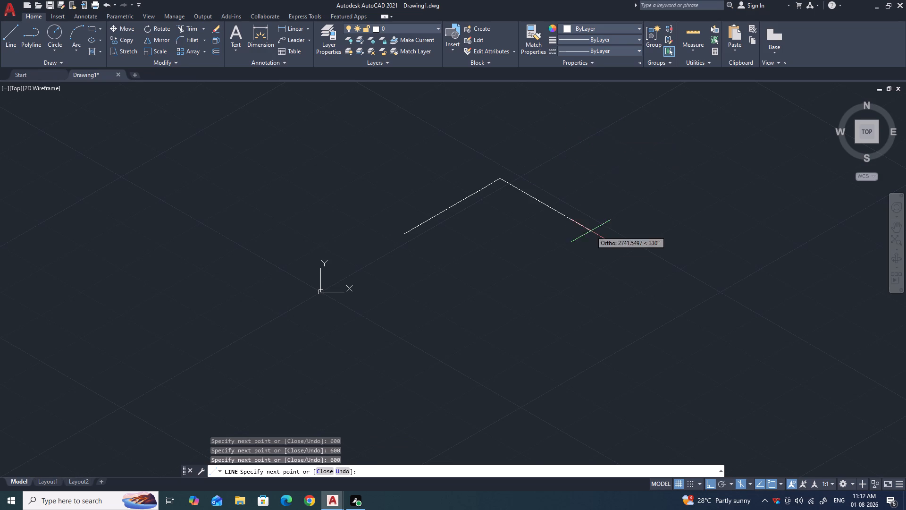
key("Escape")
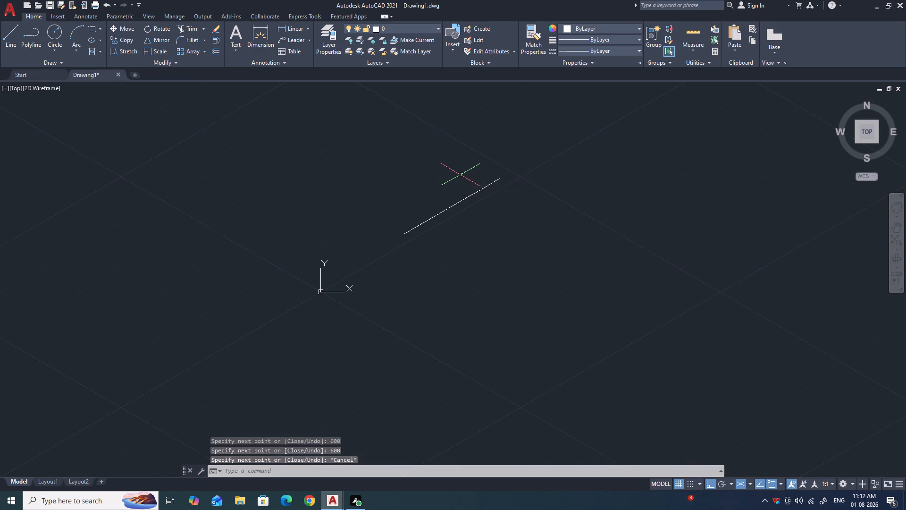
Examine the individual segments of the long 30° line by selecting them one after another.
scroll(425, 220, "up", 3)
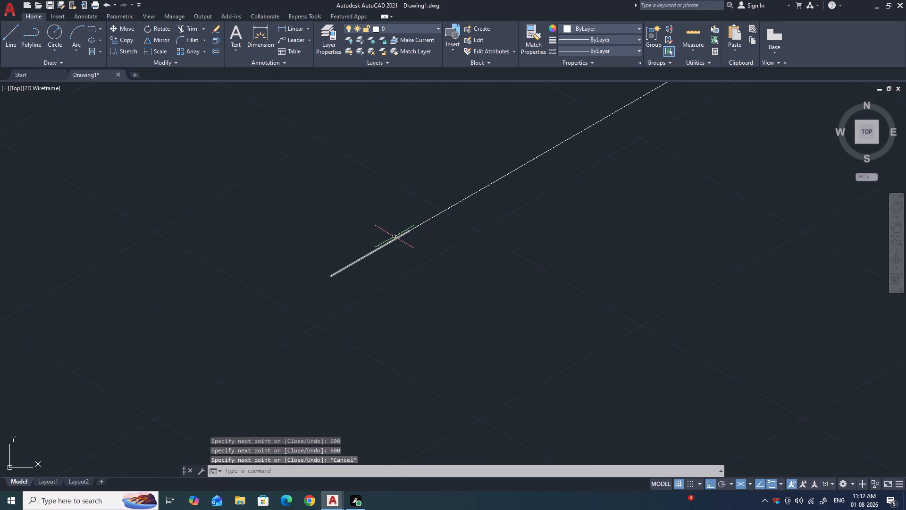
left_click(383, 247)
left_click(449, 208)
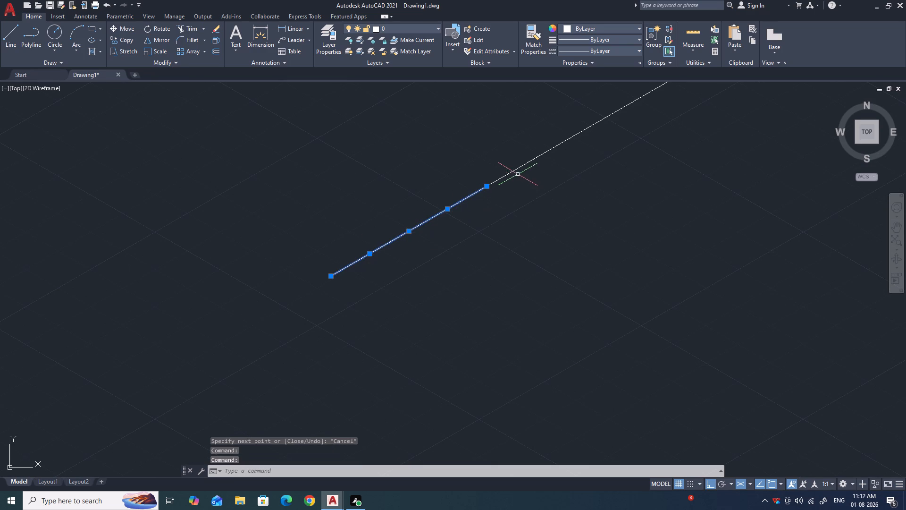
left_click(517, 170)
scroll(422, 184, "down", 3)
scroll(494, 156, "up", 1)
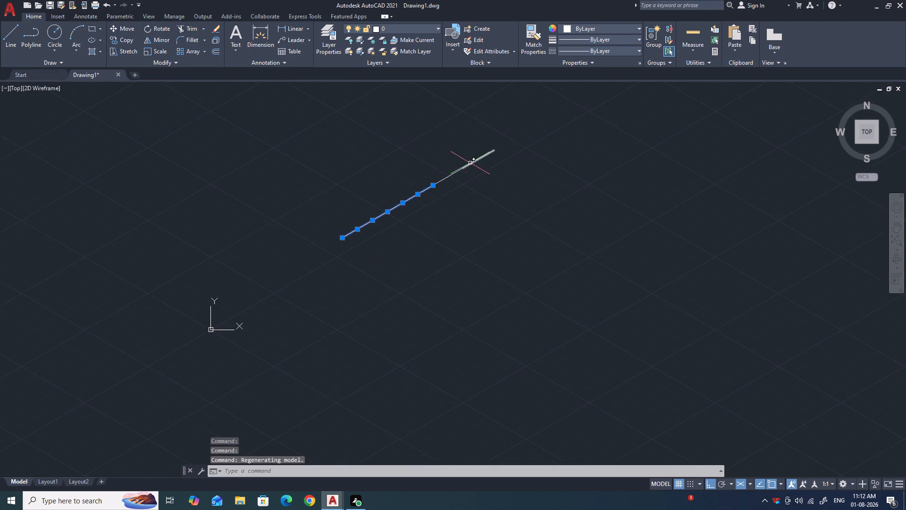
scroll(465, 162, "up", 2)
left_click(426, 196)
left_click(486, 161)
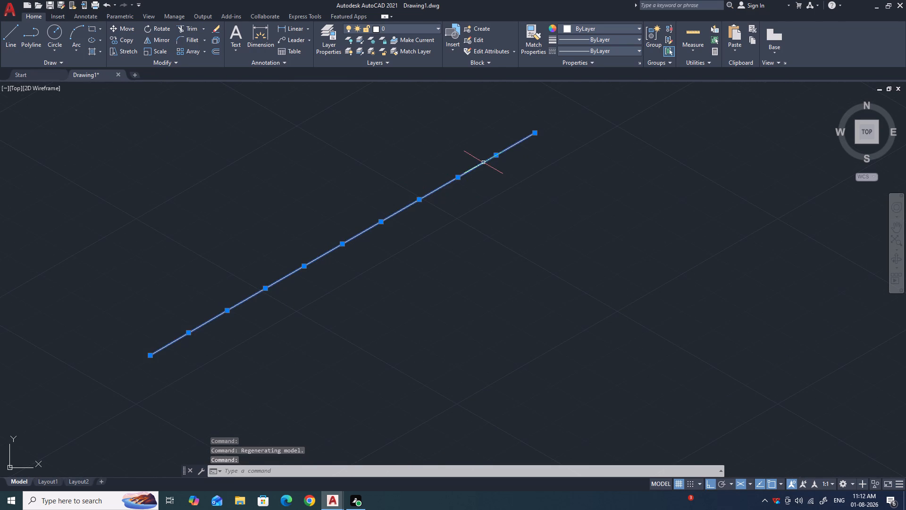
key("Escape")
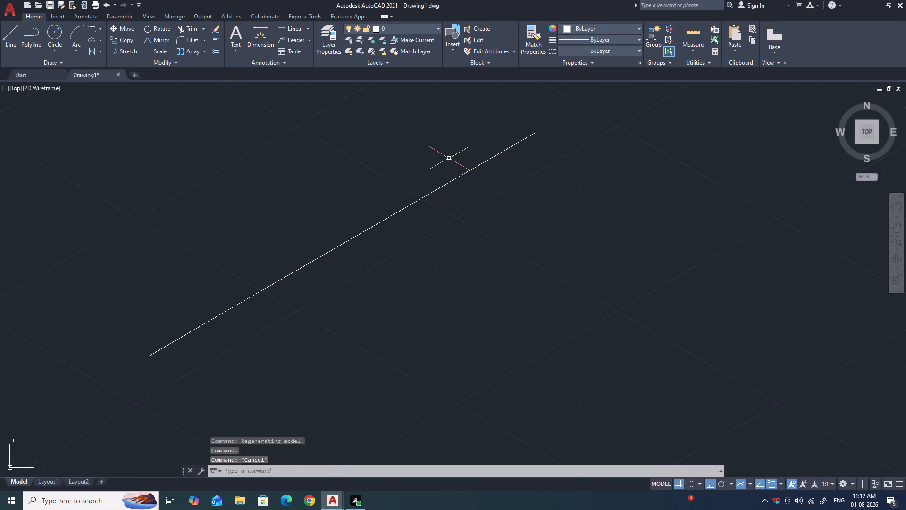
From the upper end of the long line, draw consecutive 600 and 700-unit segments along the 330° axis.
key("l")
key("Return")
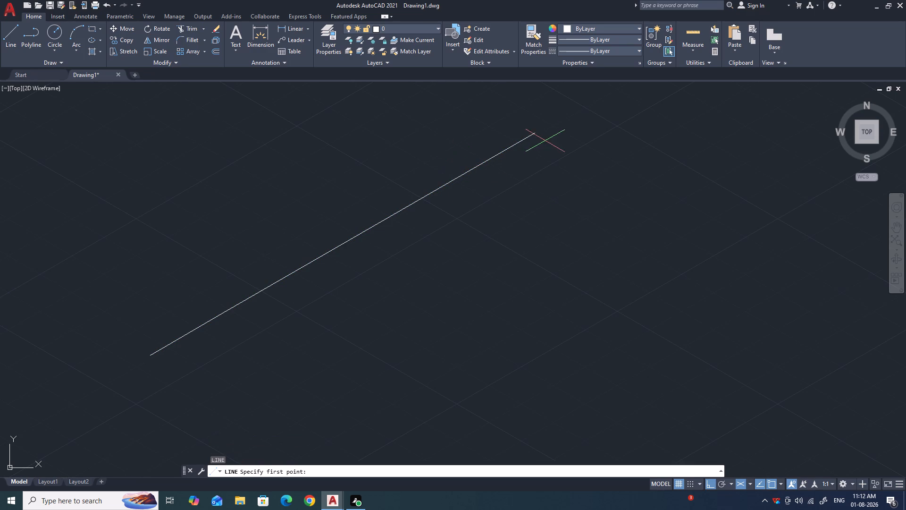
left_click(535, 134)
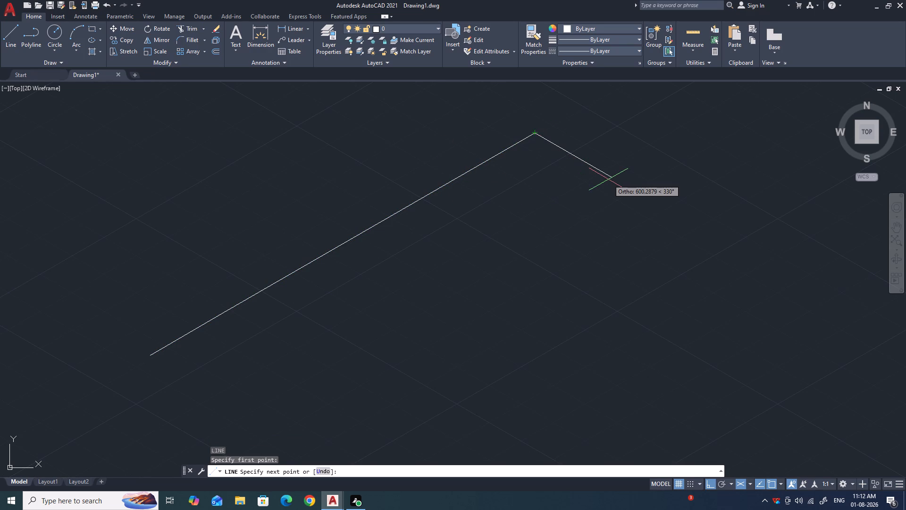
type("600")
key("Return")
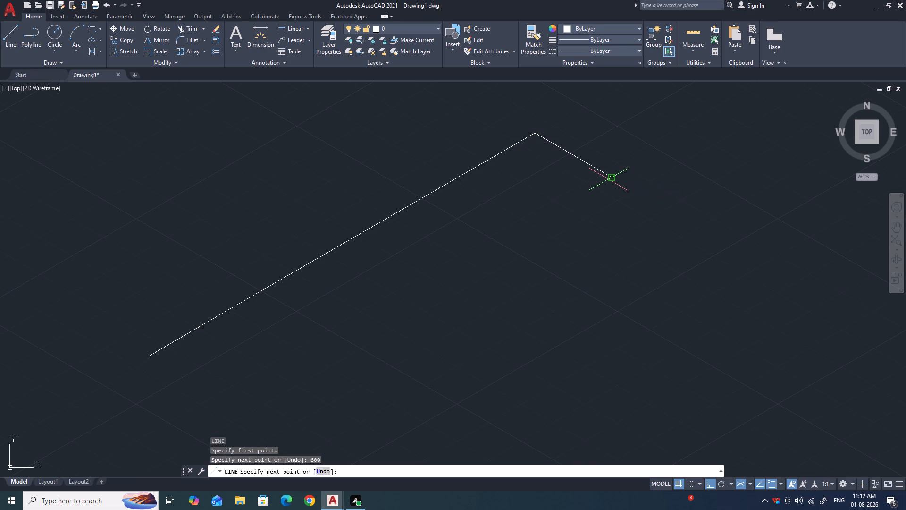
type("700")
key("Return")
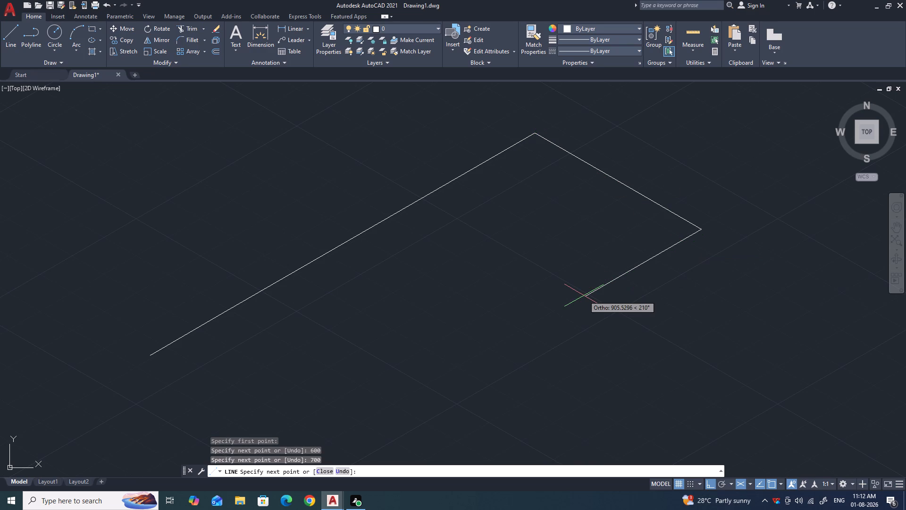
On the Right isoplane, continue the line into a closed end face: 720 down, 400 along 210°, 720 up and 400 along 30°.
key("F5")
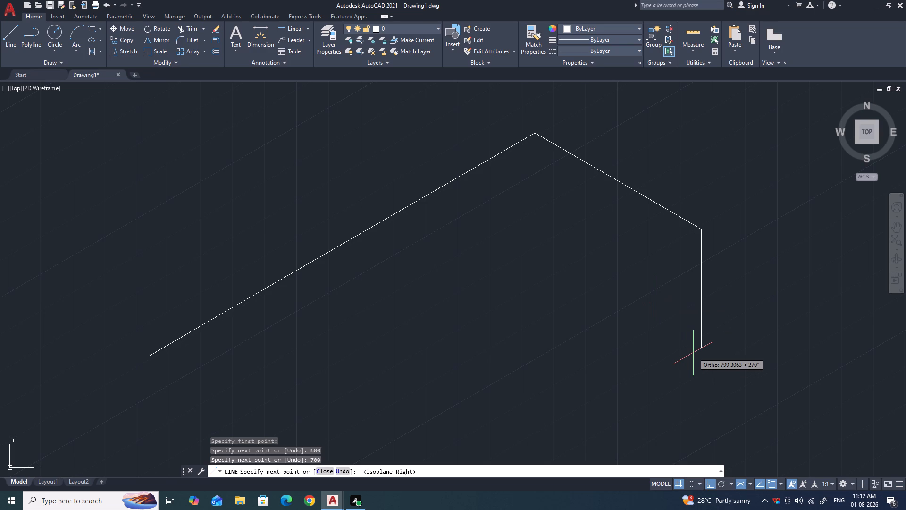
type("720")
key("Return")
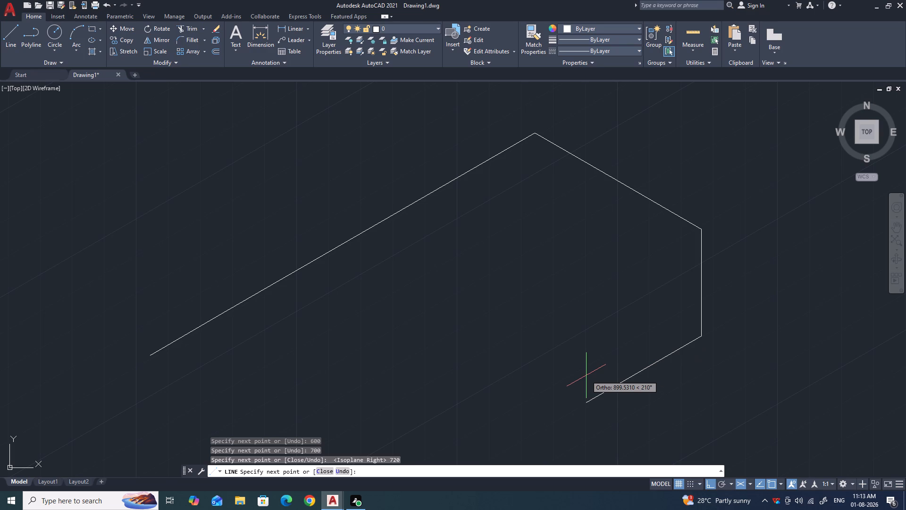
type("400")
key("Return")
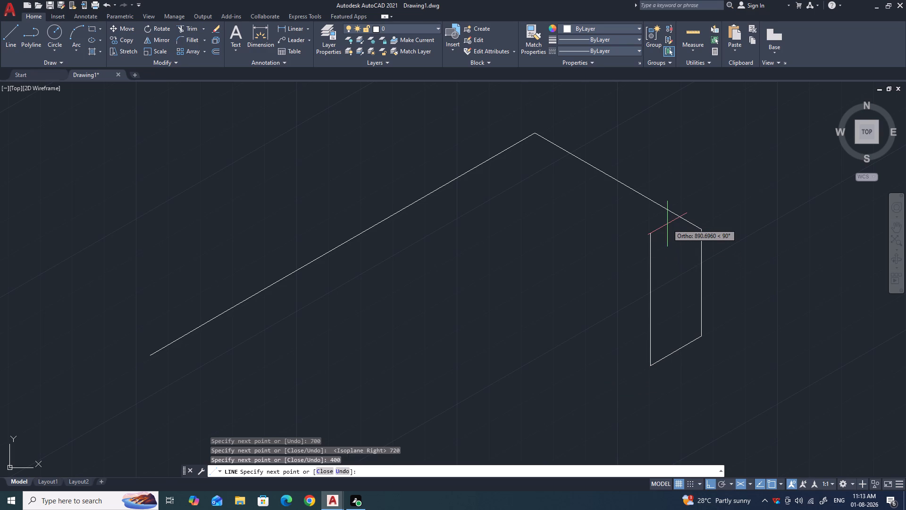
type("721")
key("BackSpace")
key("BackSpace")
type("20")
key("Return")
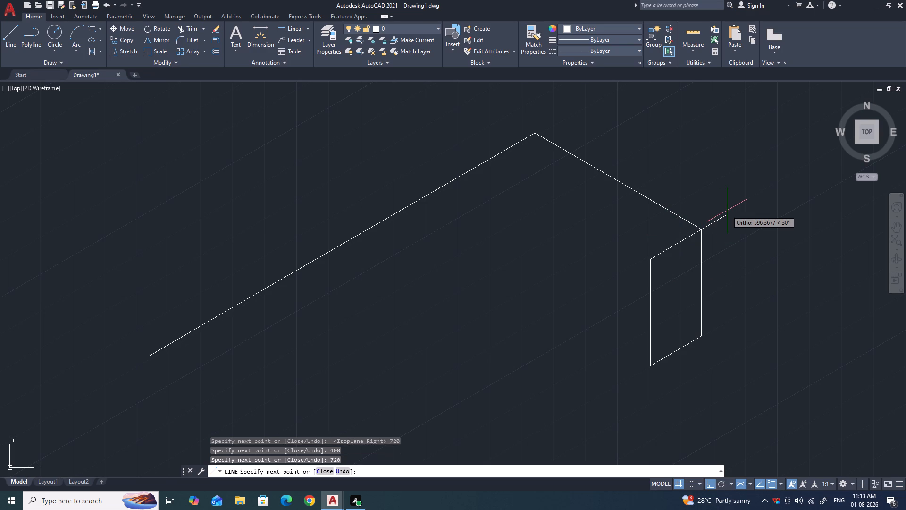
type("400")
key("Return")
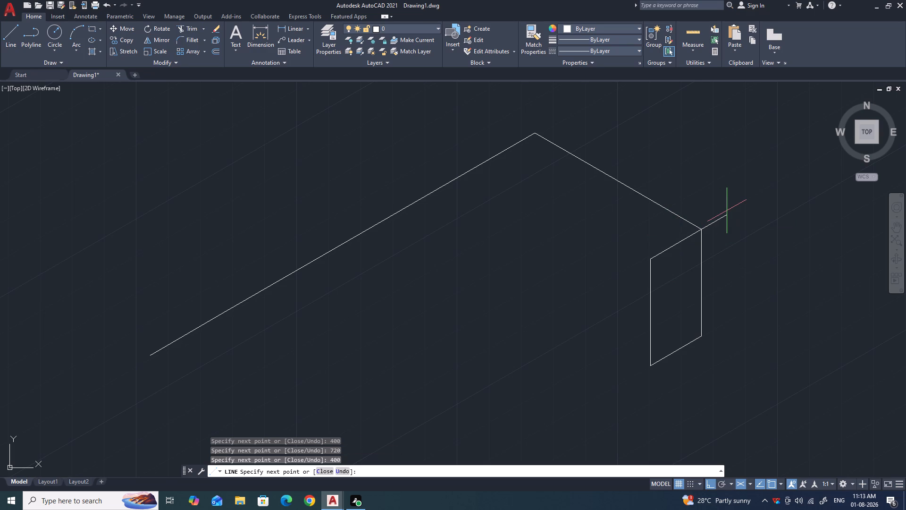
key("Escape")
On the Left isoplane, draw a 700-unit line along 150° from the free upper corner of the 400 by 720 end face.
key("l")
key("Return")
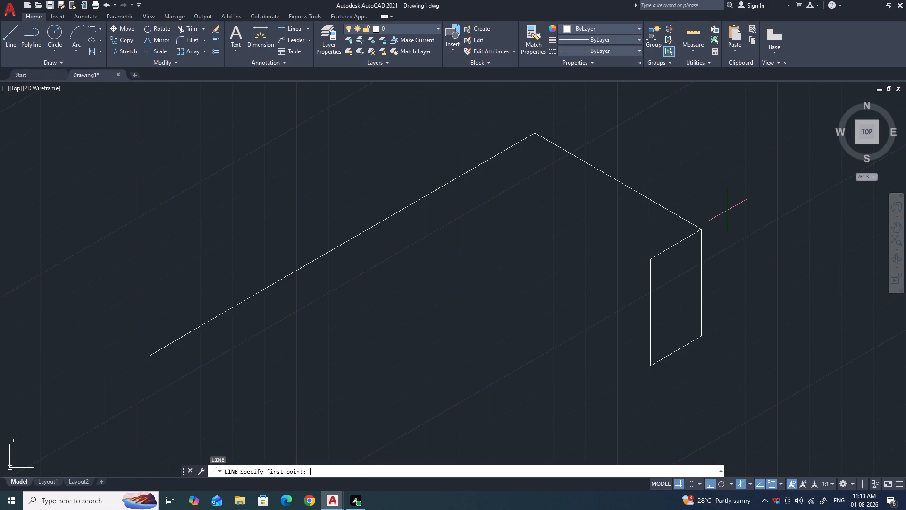
left_click(649, 257)
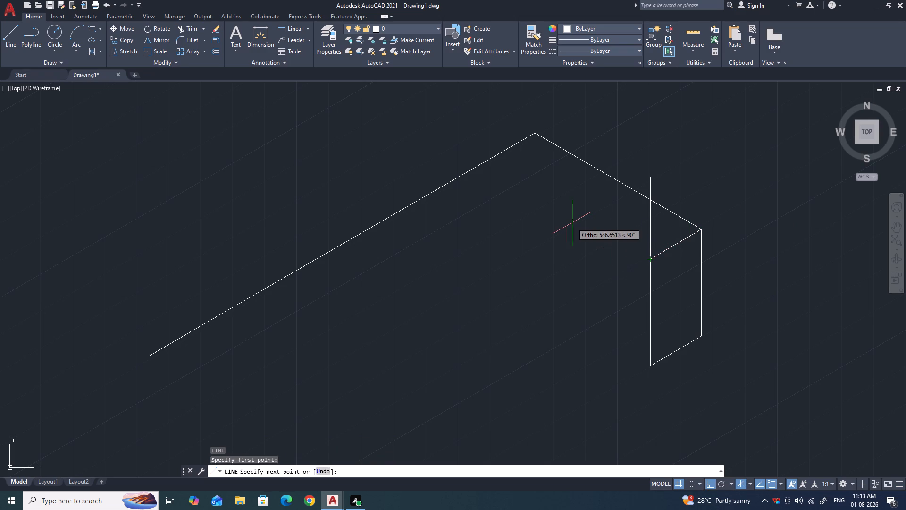
key("F5")
type("700")
key("Return")
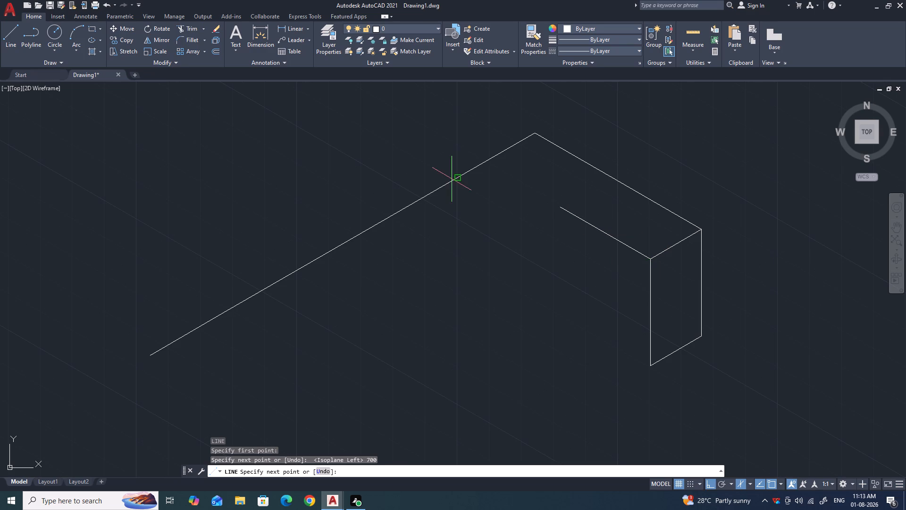
key("Escape")
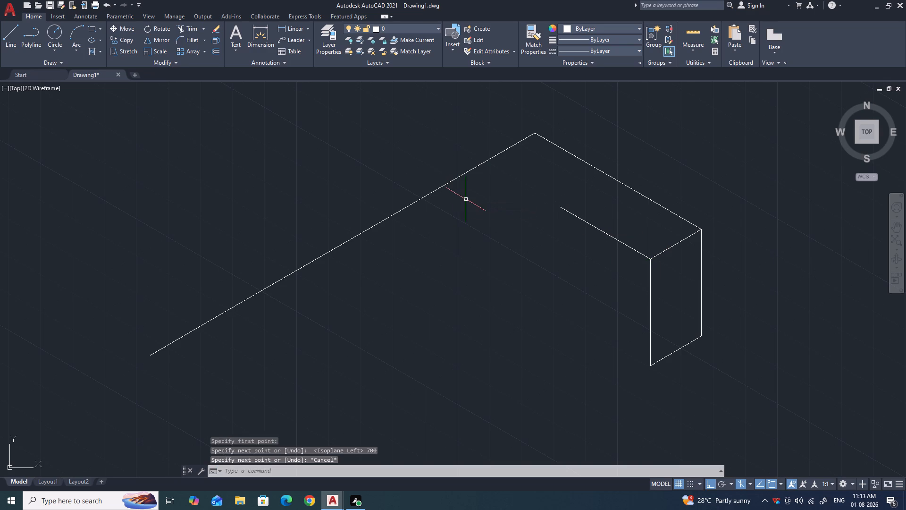
From the lower end of the long 30° line, draw a closed end face: 320 down, 400 along 330°, 320 up and 400 along 150°.
key("l")
key("Return")
scroll(359, 168, "down", 3)
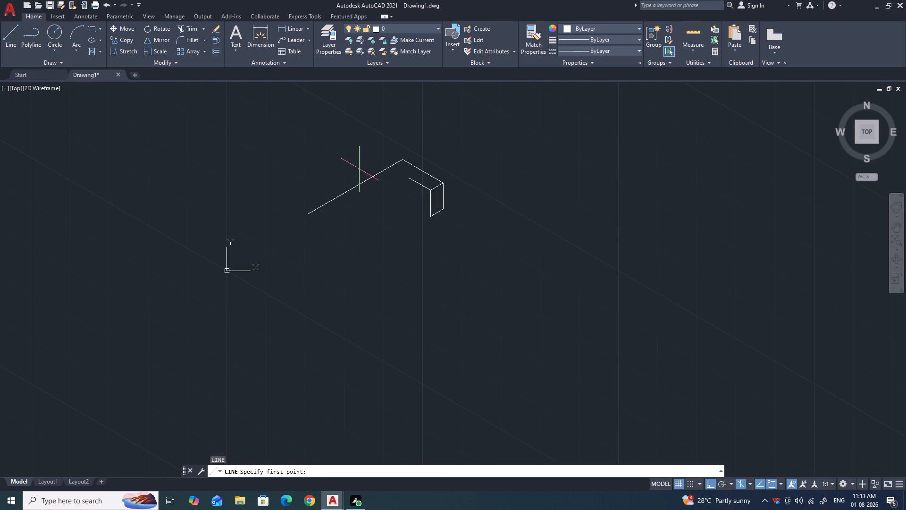
left_click_drag(307, 213, 305, 219)
scroll(309, 253, "up", 3)
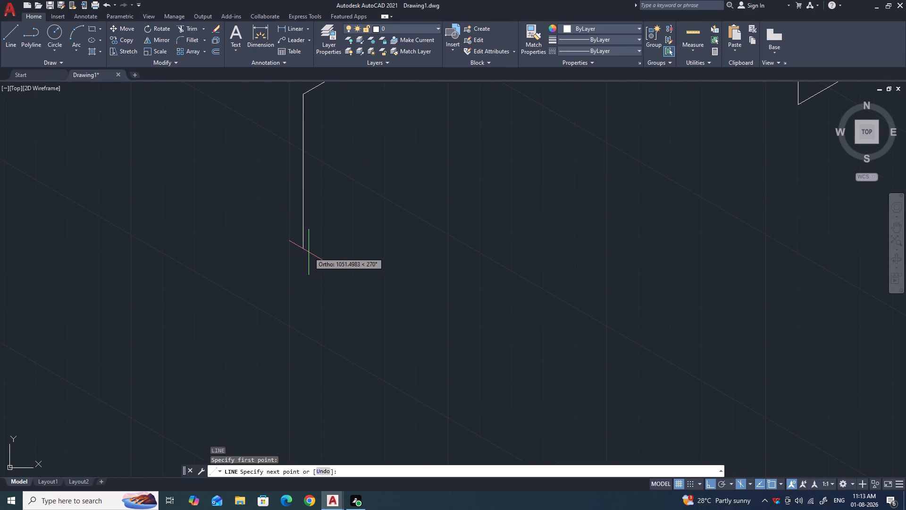
scroll(309, 252, "down", 3)
scroll(309, 252, "up", 1)
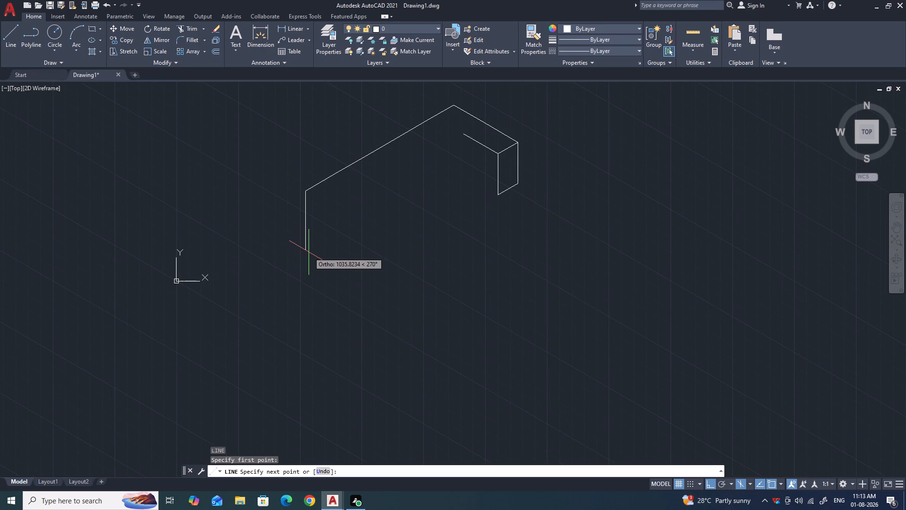
type("320")
key("Return")
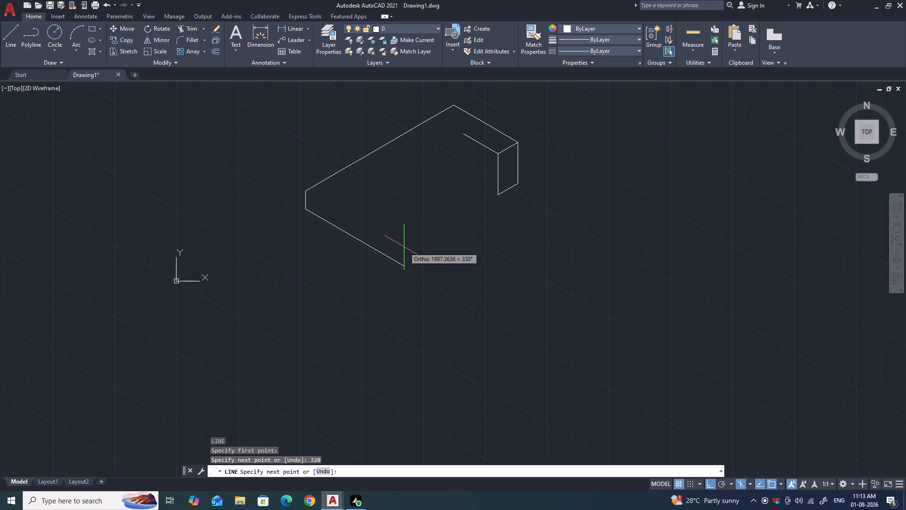
type("400")
key("Return")
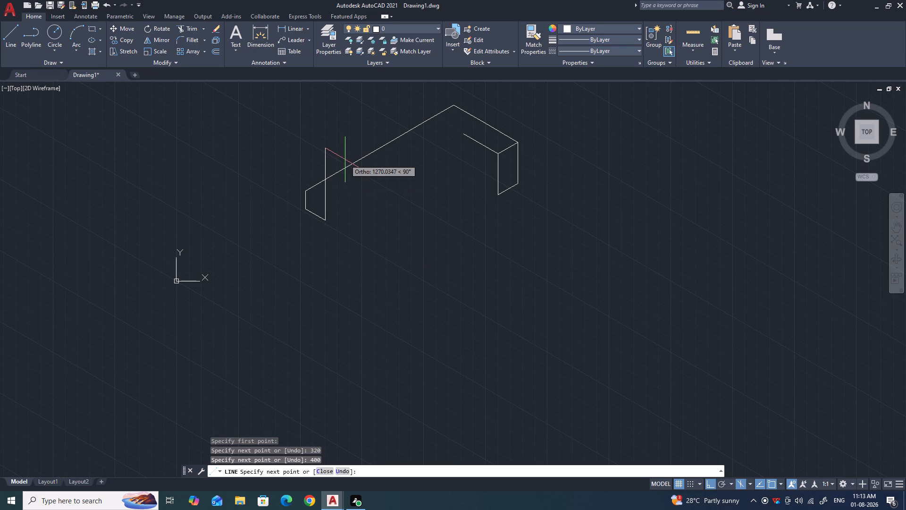
type("320")
key("Return")
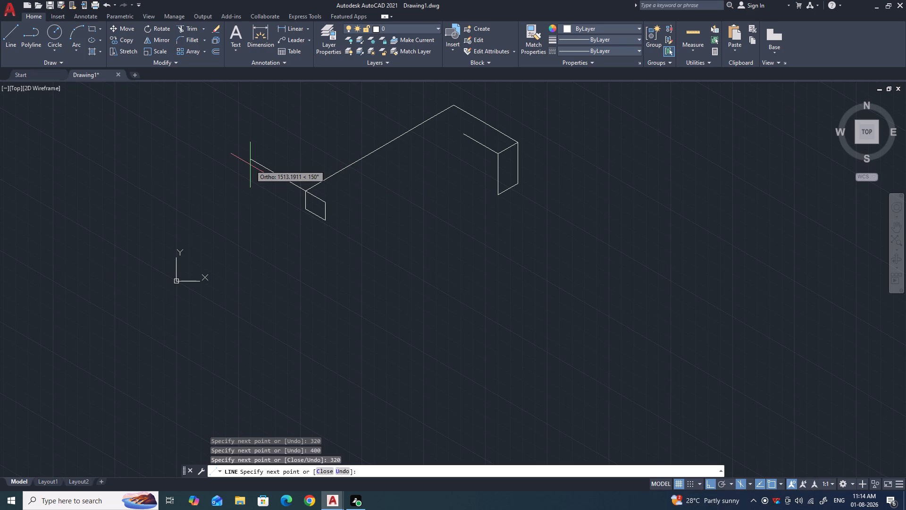
type("400")
key("Return")
key("Escape")
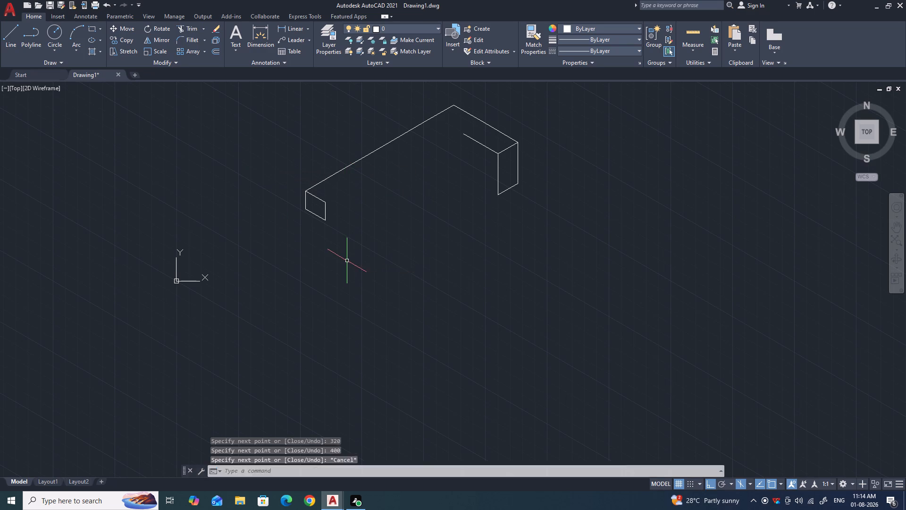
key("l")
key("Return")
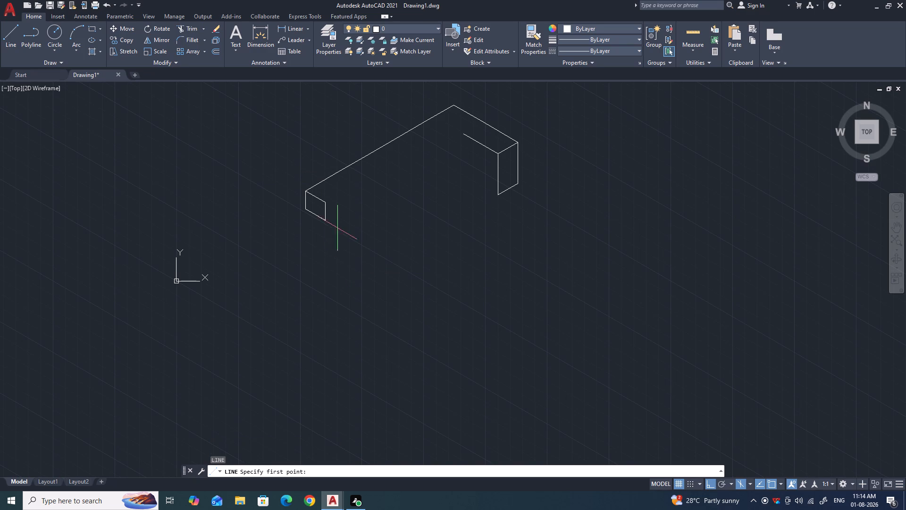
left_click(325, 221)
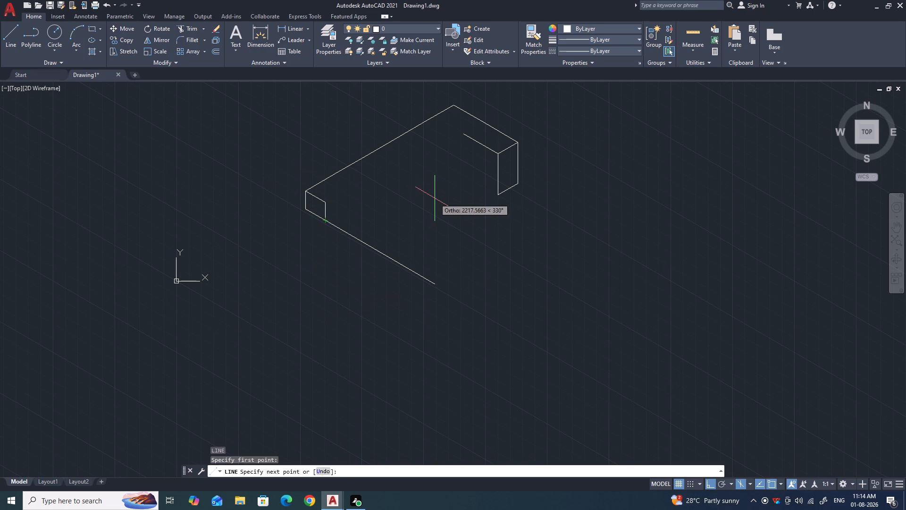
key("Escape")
On the Top isoplane, draw 600 units along 30° from the small face's free upper corner, and connect back to the long line's first segment joint.
key("space")
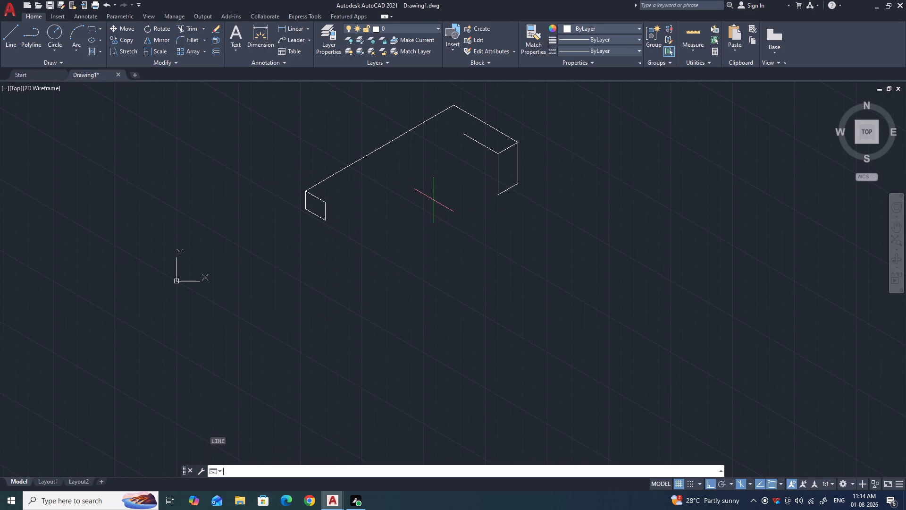
left_click(323, 202)
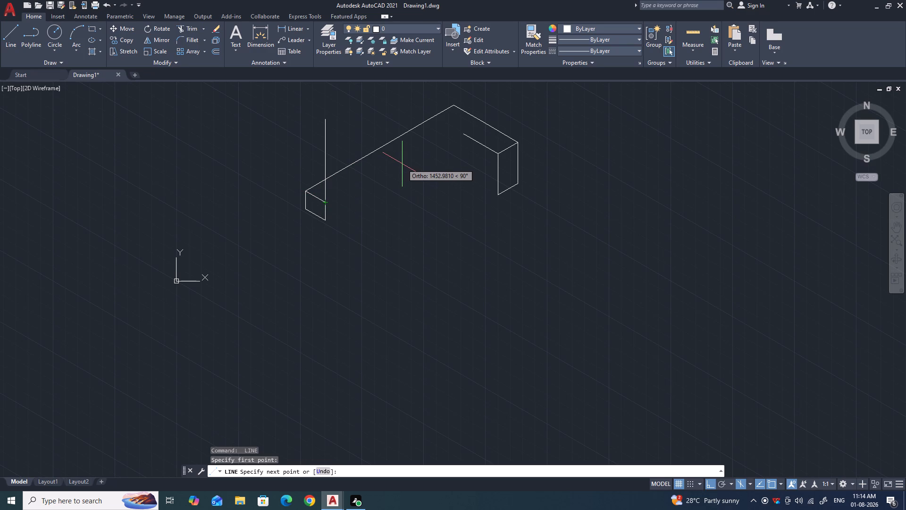
key("F5")
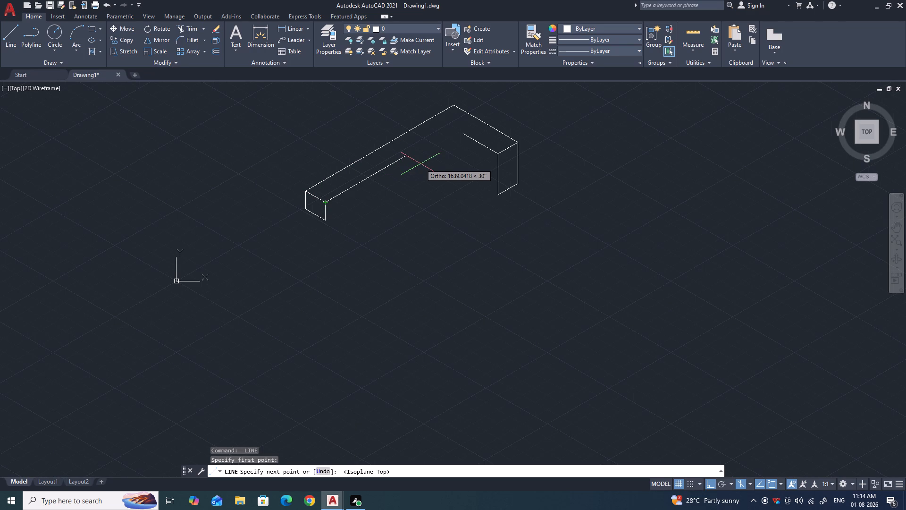
type("600")
key("Return")
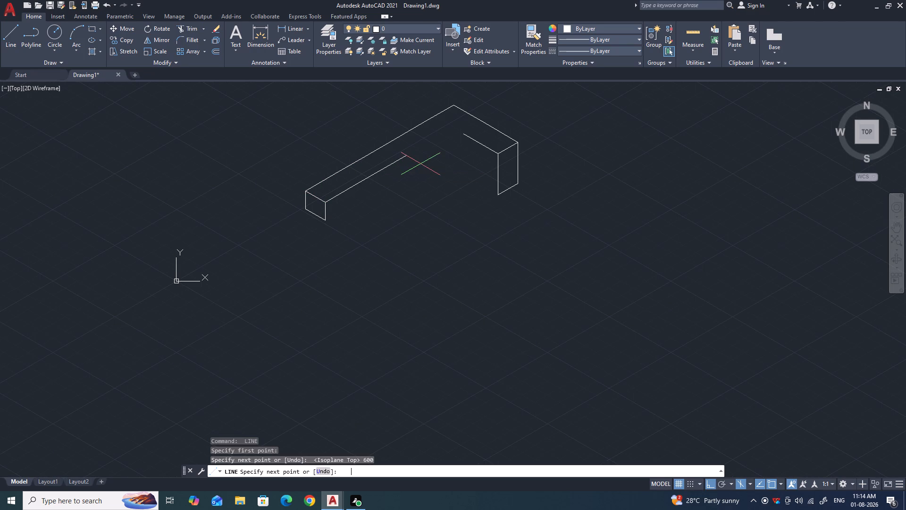
left_click(335, 172)
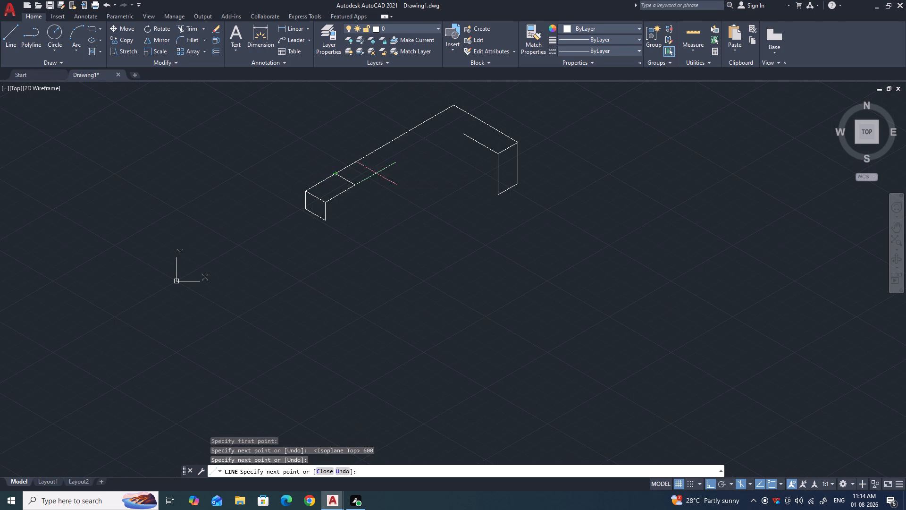
key("Escape")
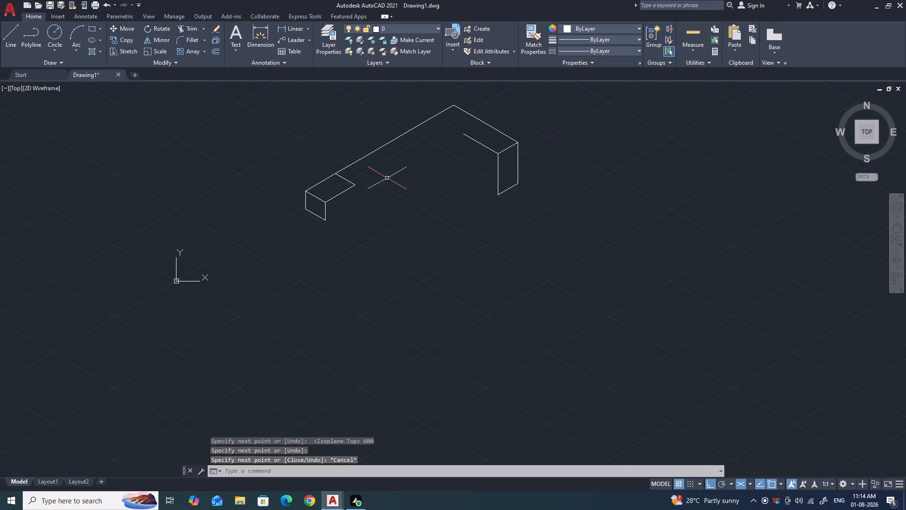
Extend the inner edge by another 600-unit segment along 30° and connect its end across to the long line's second segment joint.
key("space")
left_click(352, 185)
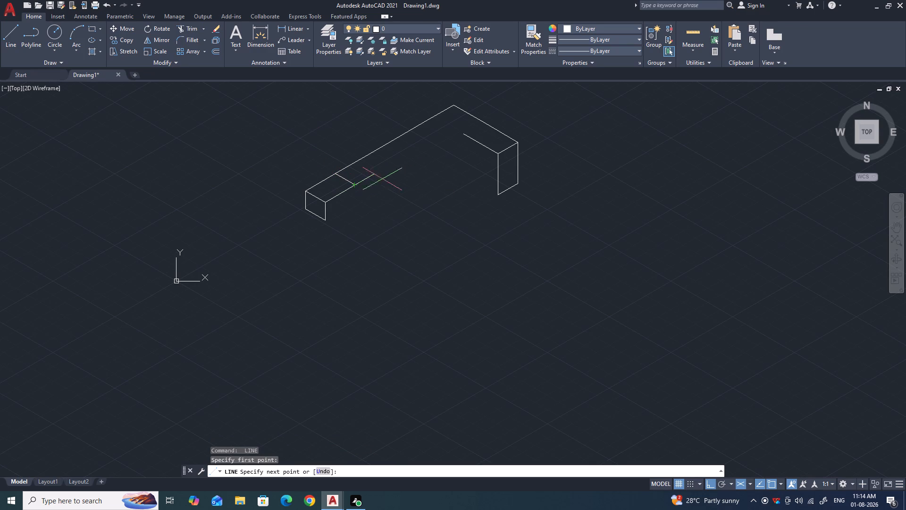
type("600")
key("Return")
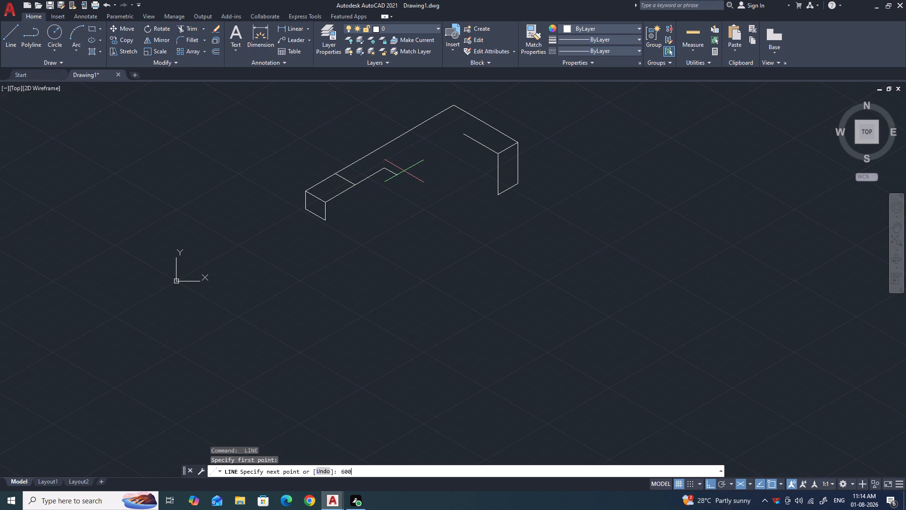
left_click(364, 156)
key("space")
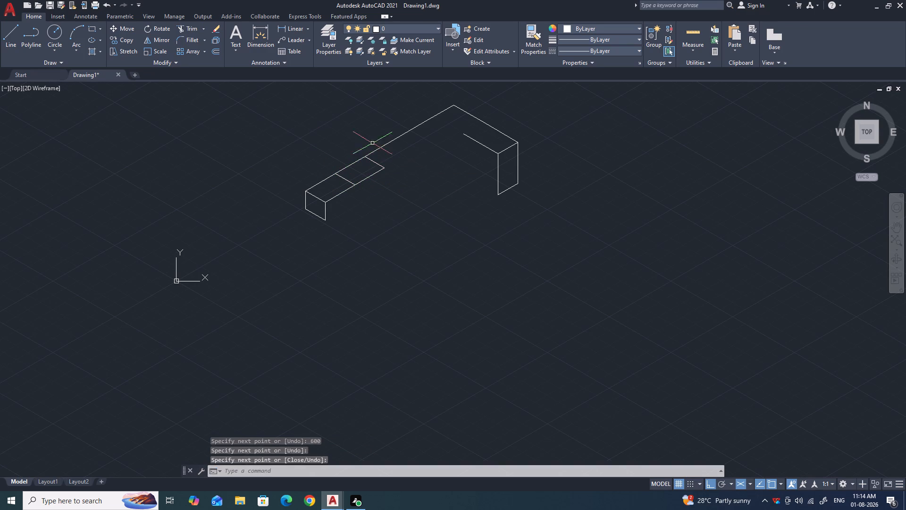
Draw a third 600-unit segment along 30° from the end of the inner edge, and finish the line.
key("space")
left_click(384, 170)
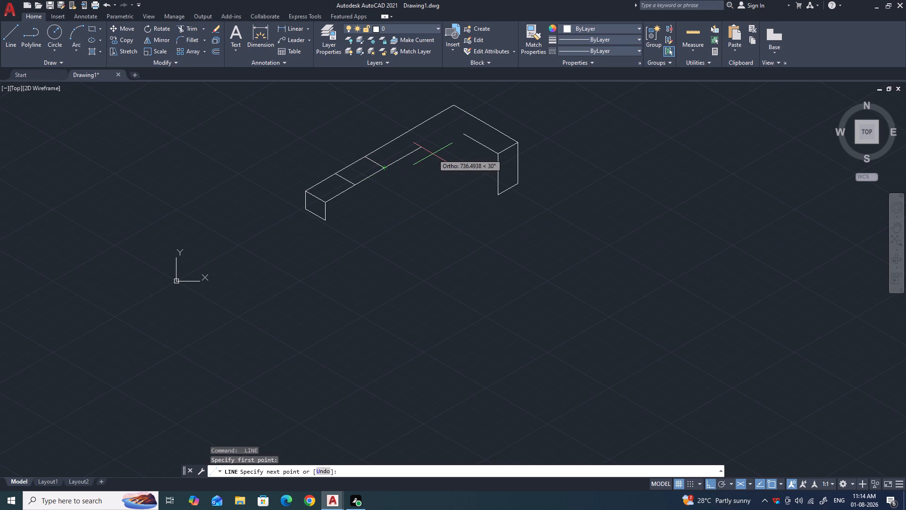
type("600")
key("Return")
key("space")
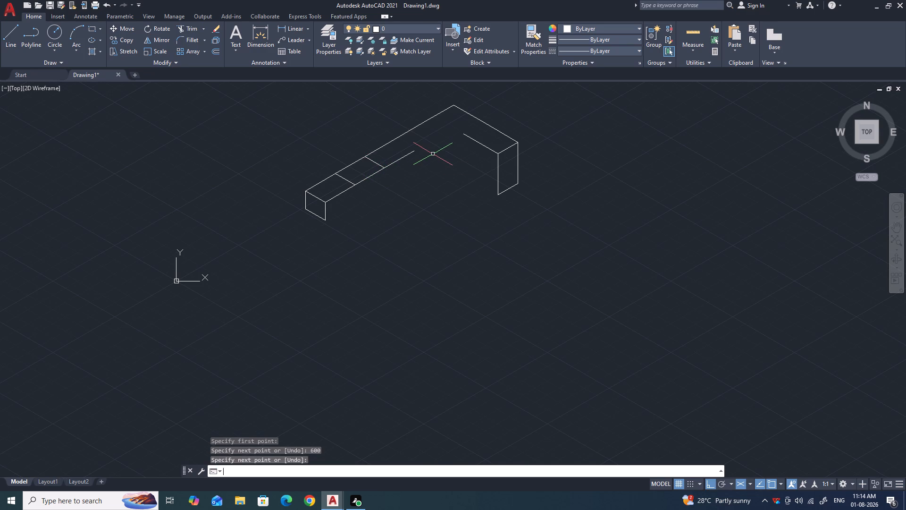
Connect the end of the inner edge's third 600-unit segment across to the long outer line's third segment joint.
key("space")
left_click(412, 152)
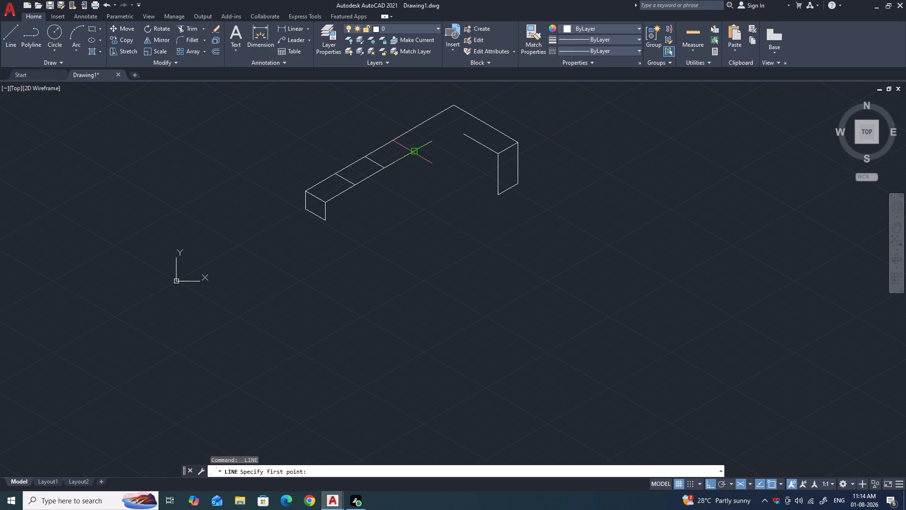
left_click(393, 140)
key("space")
Extend the inner edge by a fourth 600-unit segment along 30° and connect its end across to the long outer line.
key("space")
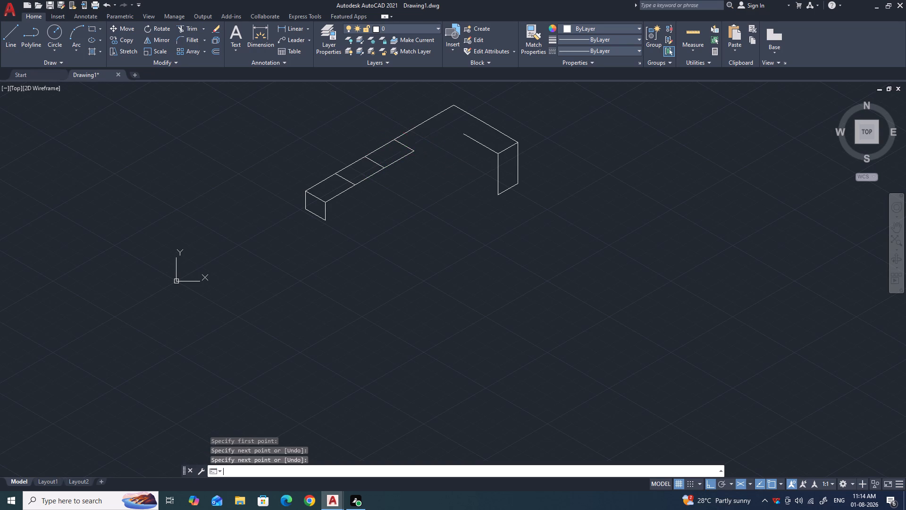
left_click(412, 151)
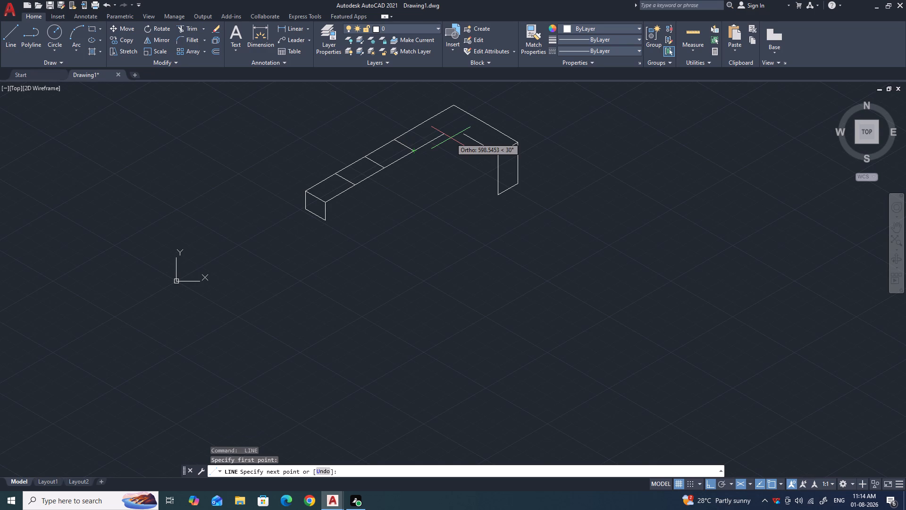
type("600")
key("Return")
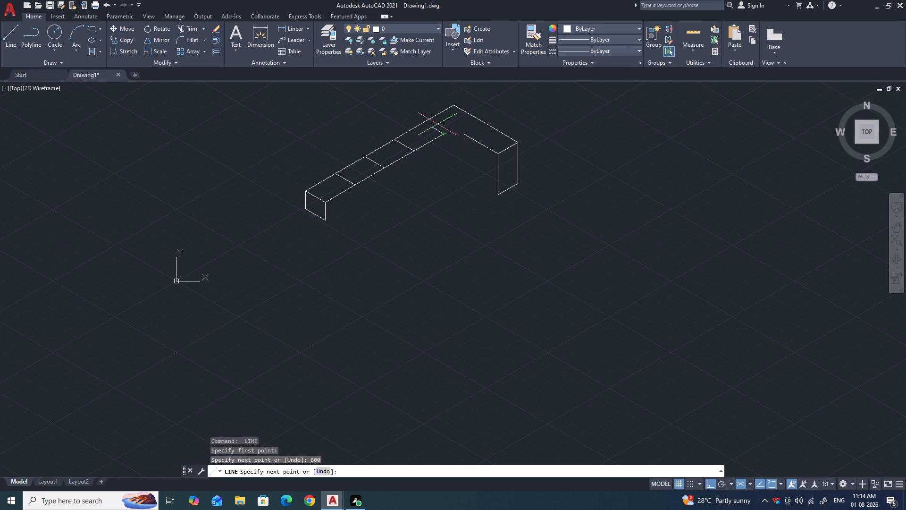
left_click(426, 122)
key("space")
Join the two inner edges' free ends at the corner, and connect the short leg's inner edge end across to its outer edge along 30°.
key("space")
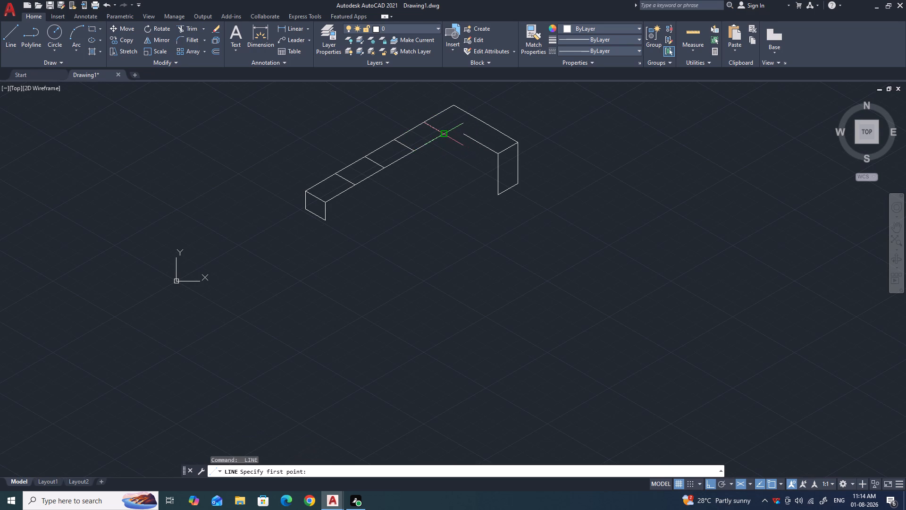
left_click(445, 135)
left_click(465, 135)
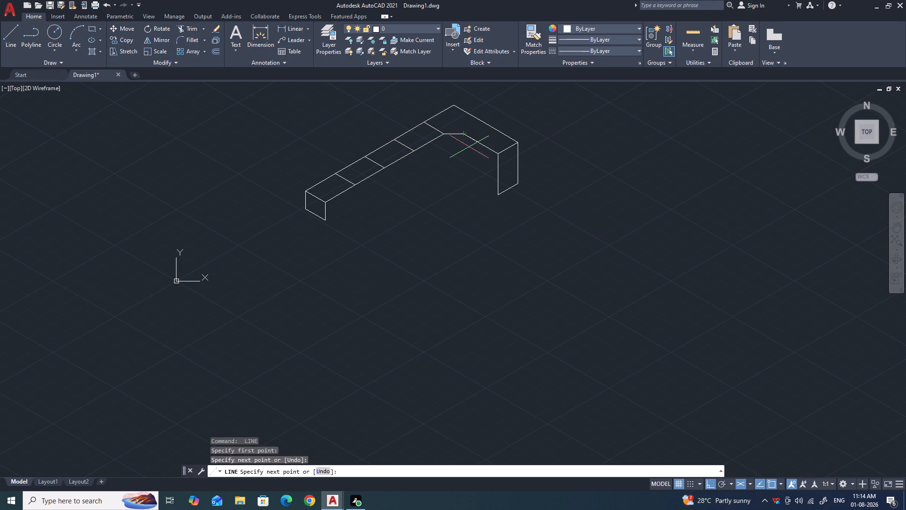
key("Escape")
key("space")
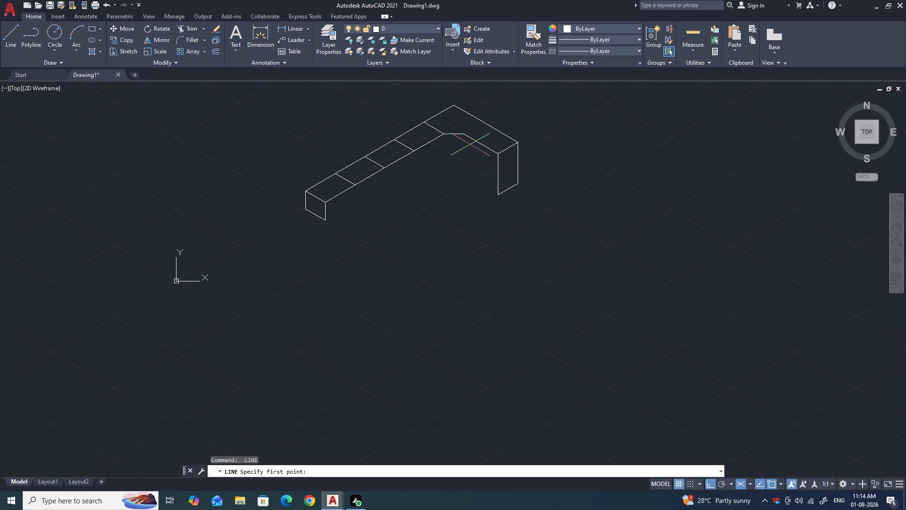
left_click(465, 135)
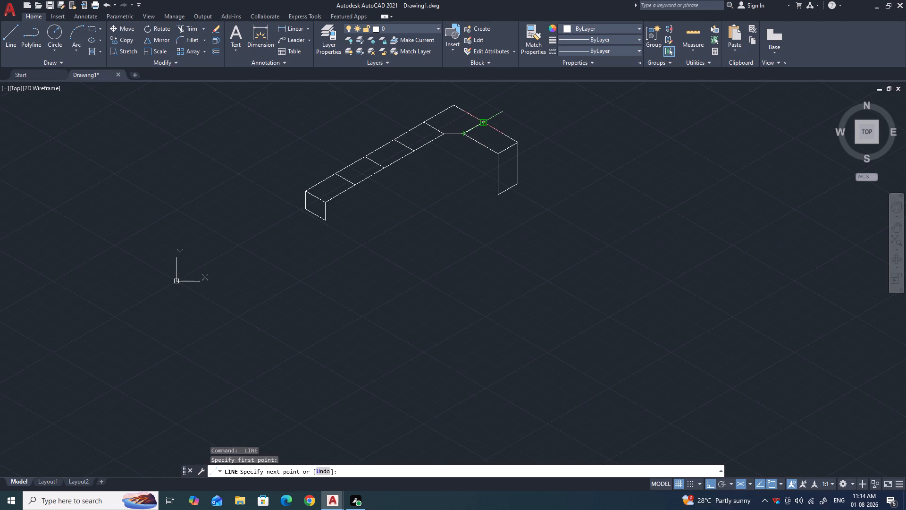
left_click(482, 121)
key("Escape")
On the Right isoplane, draw a front face from the small end face's lower inner corner: 400 down, 600 along 30°, and up to the inner edge's first joint.
scroll(395, 155, "down", 2)
scroll(403, 163, "up", 1)
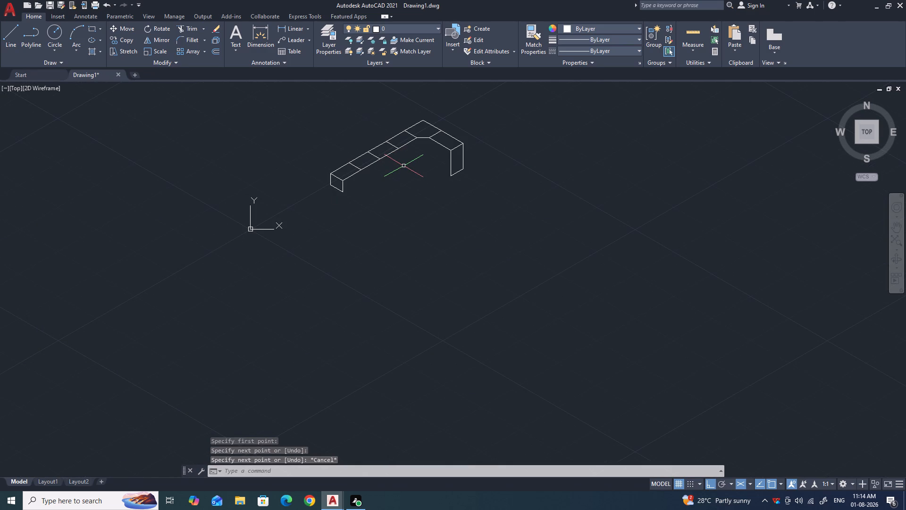
key("l")
key("Return")
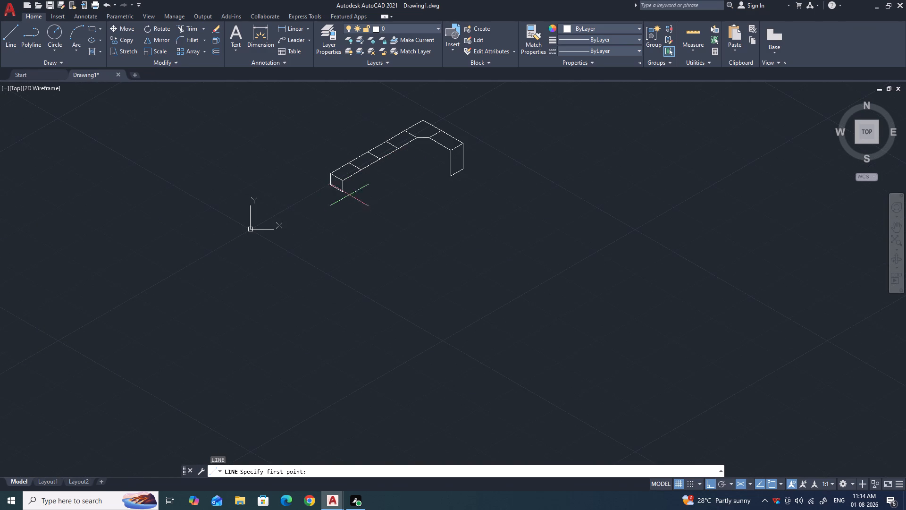
scroll(345, 194, "up", 5)
left_click(306, 178)
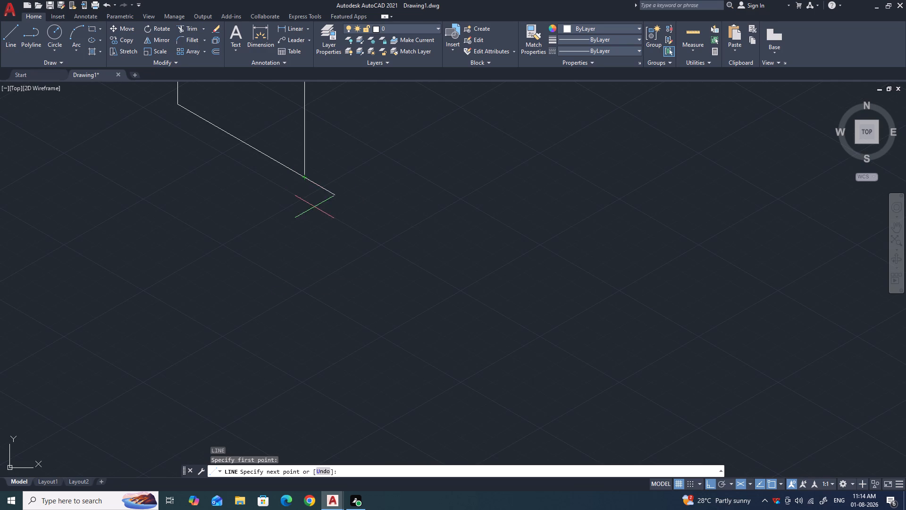
scroll(298, 311, "down", 1)
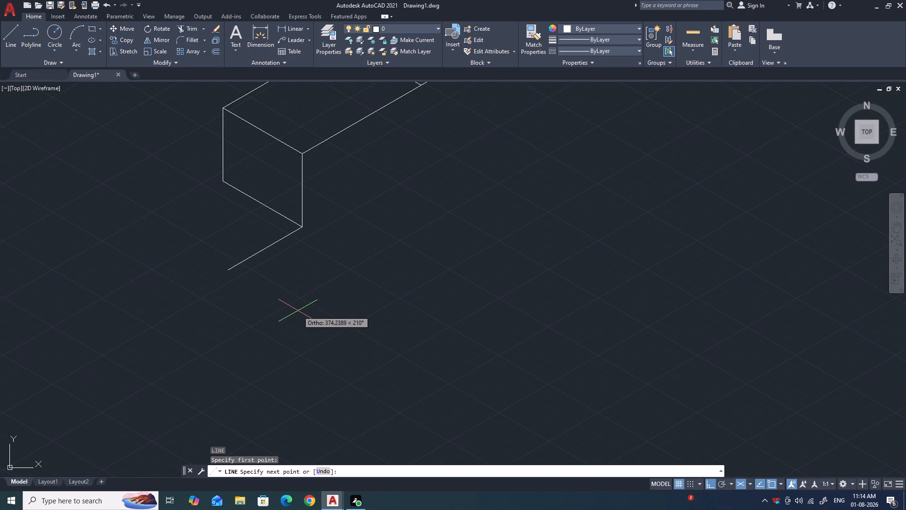
key("F5")
scroll(312, 298, "down", 1)
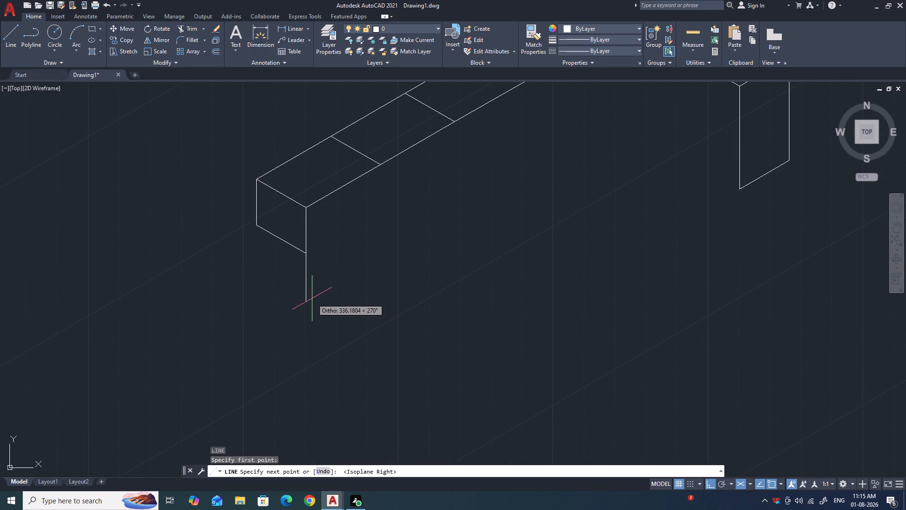
scroll(312, 298, "up", 1)
scroll(312, 298, "down", 2)
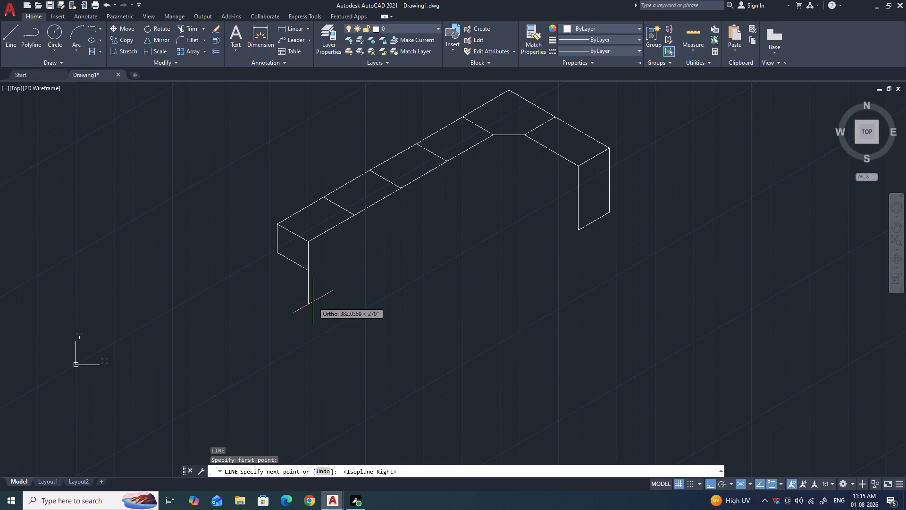
type("400")
key("Return")
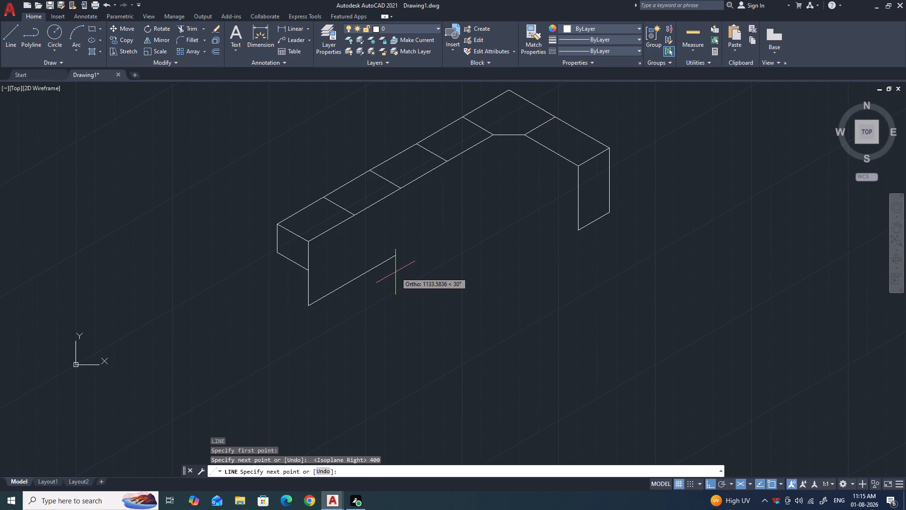
type("600")
key("Return")
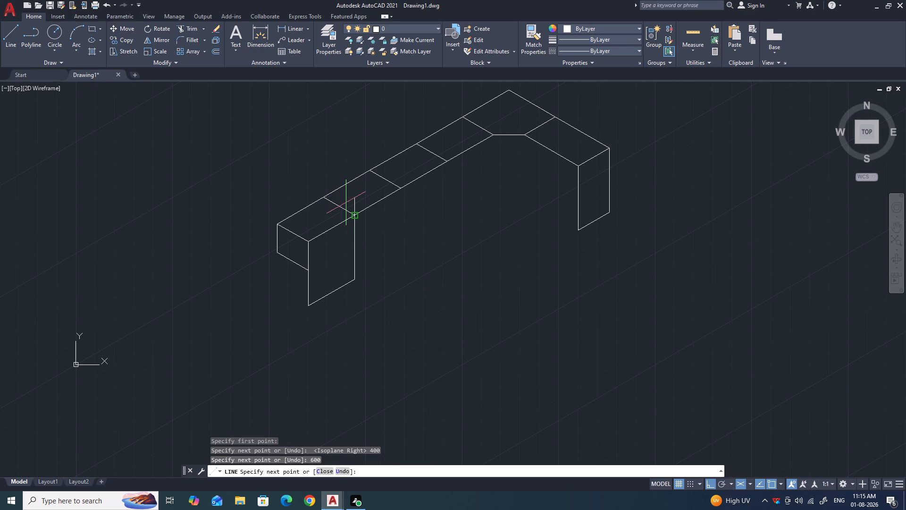
left_click(352, 216)
key("Escape")
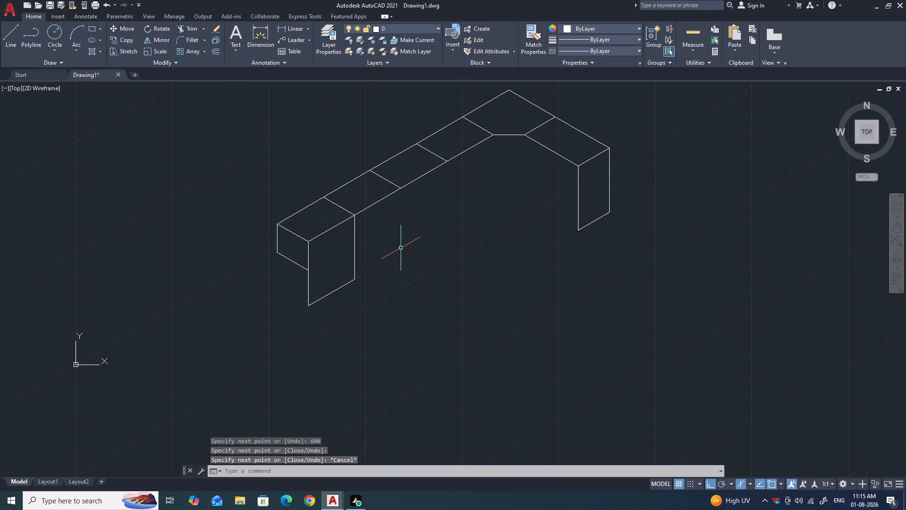
Draw the third bay's front face from the inner edge's second joint: 720 down, 600 along 30°, and up to the third joint.
scroll(352, 263, "down", 2)
scroll(370, 252, "up", 2)
key("l")
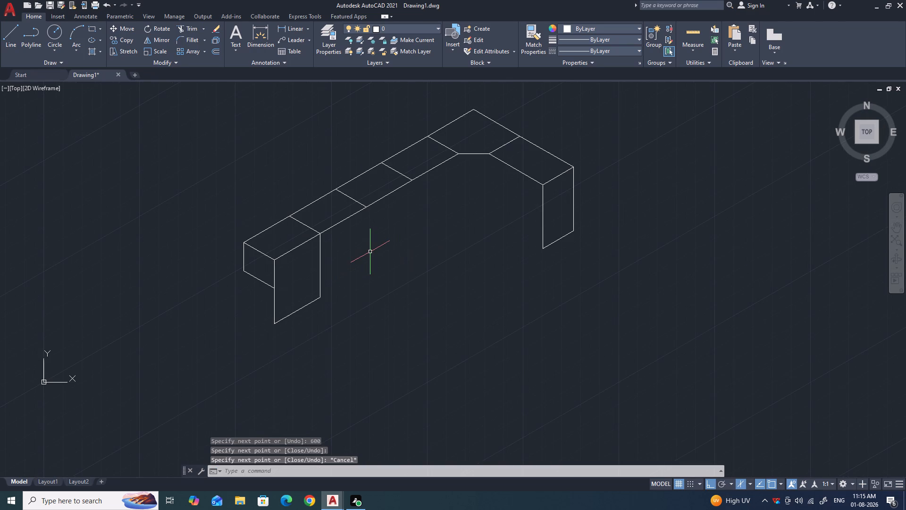
key("Return")
left_click(364, 209)
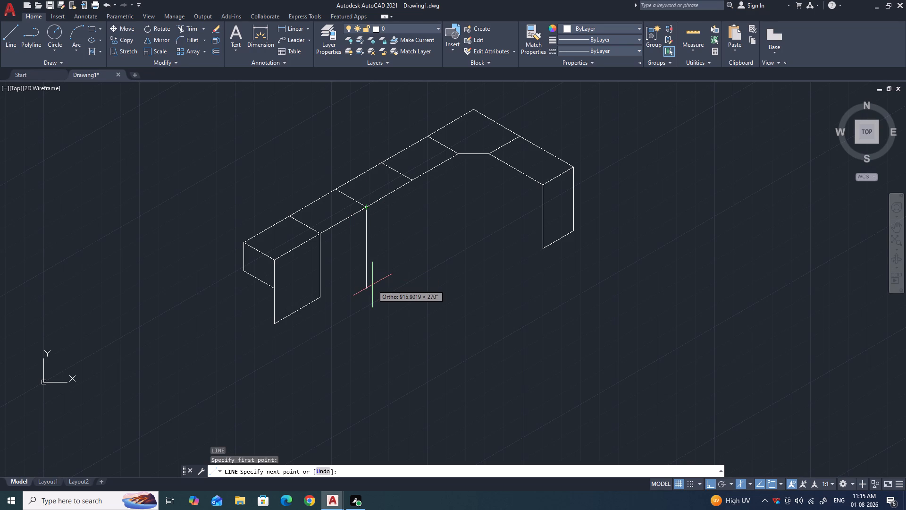
type("720")
key("Return")
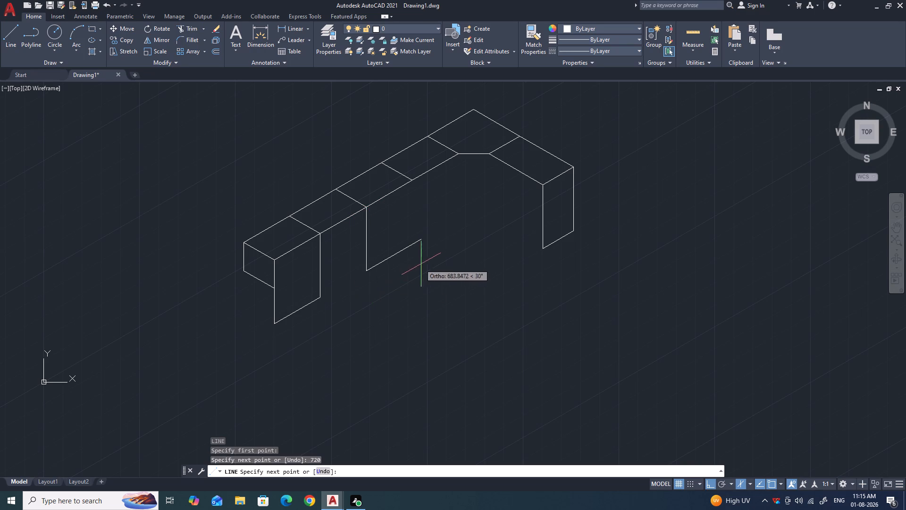
type("600")
key("Return")
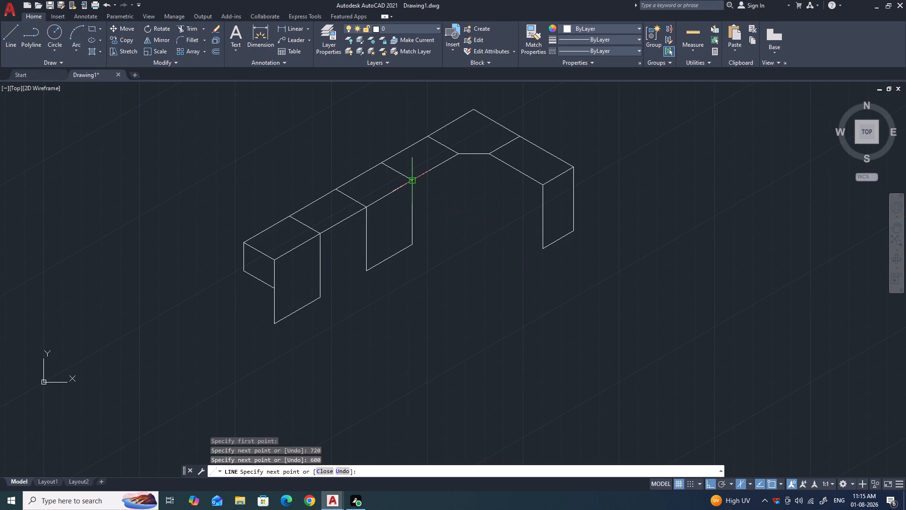
left_click(411, 178)
key("Escape")
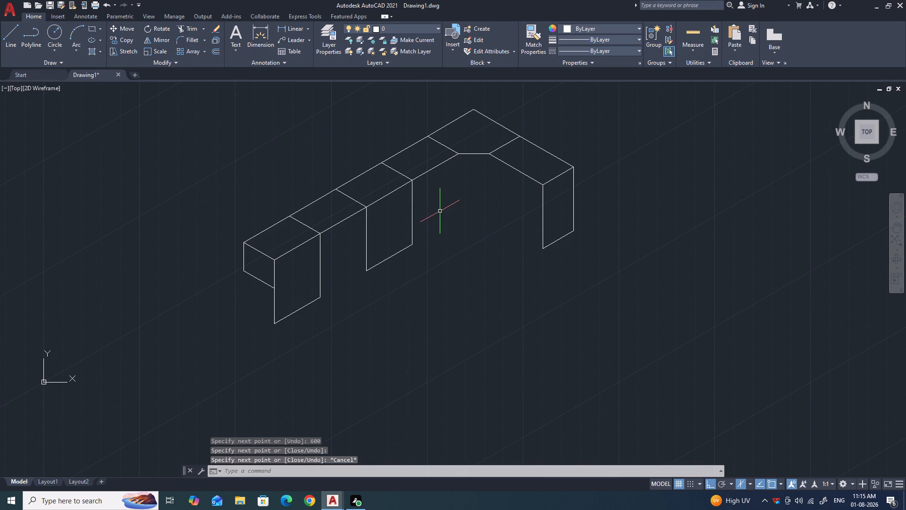
Draw the fourth bay's front face: 720 down from the inner edge's end, and back to the third bay face's lower corner.
key("space")
left_click(458, 156)
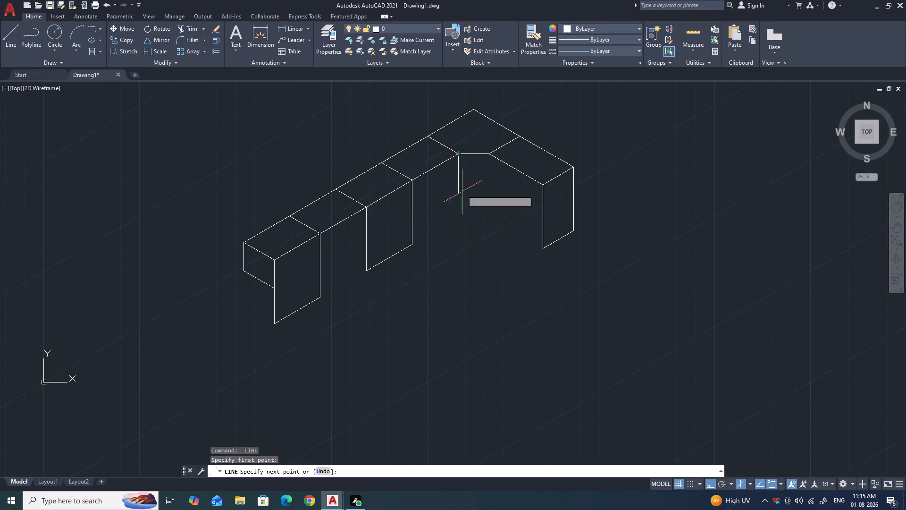
type("720")
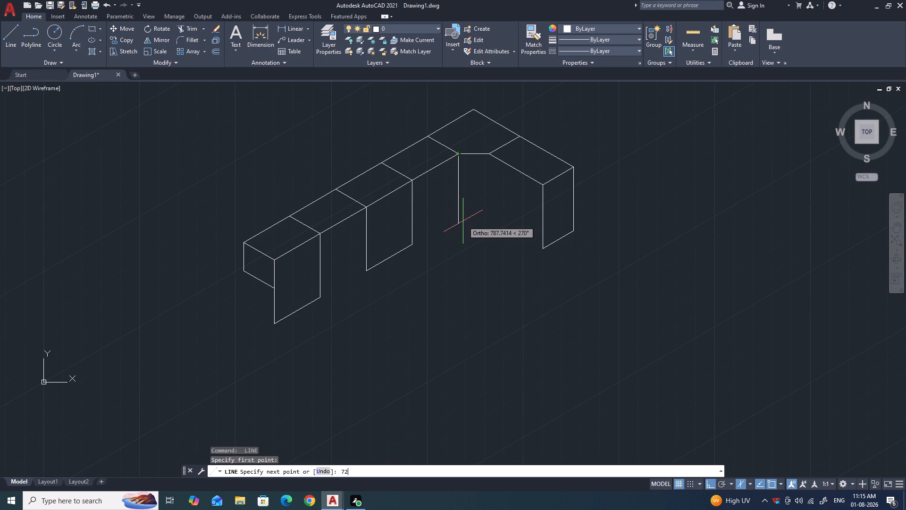
key("Return")
left_click(414, 246)
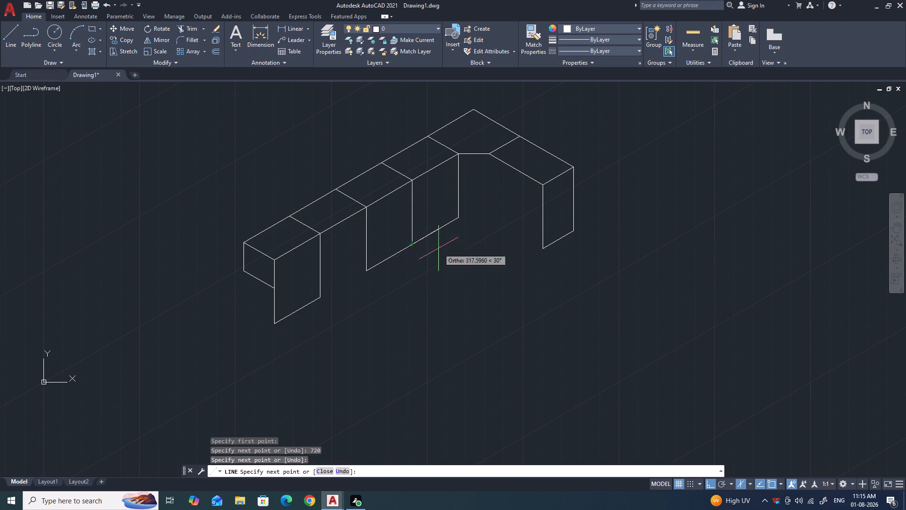
key("Escape")
Draw the short leg's inner face: 720 down from its inner edge's corner end, and across to the large end face's lower corner.
key("space")
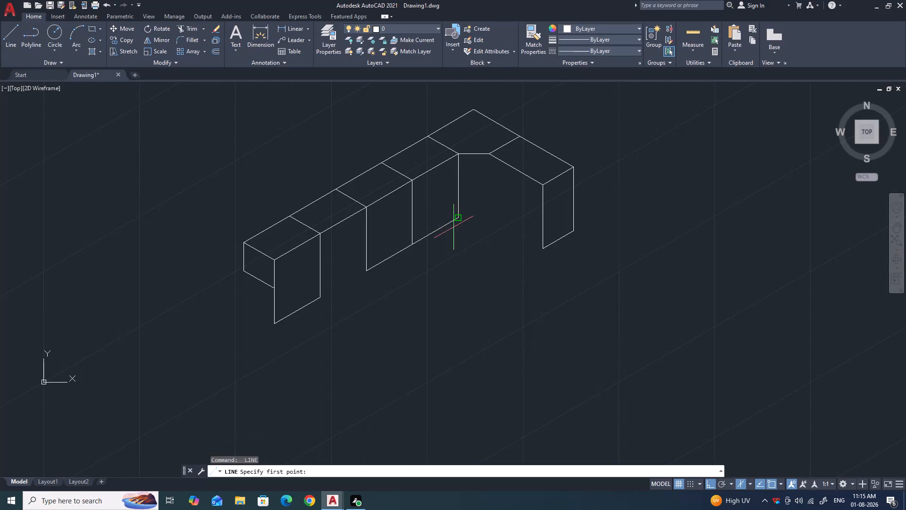
left_click(490, 156)
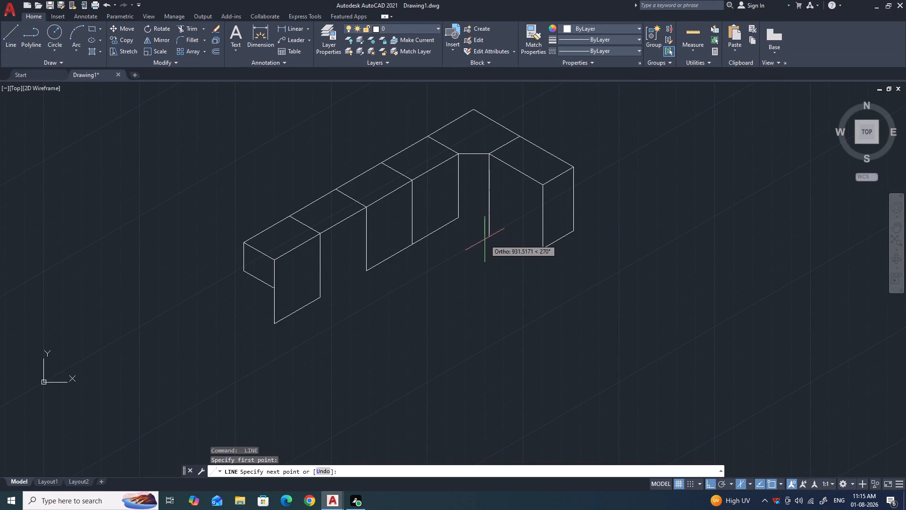
type("720")
key("Return")
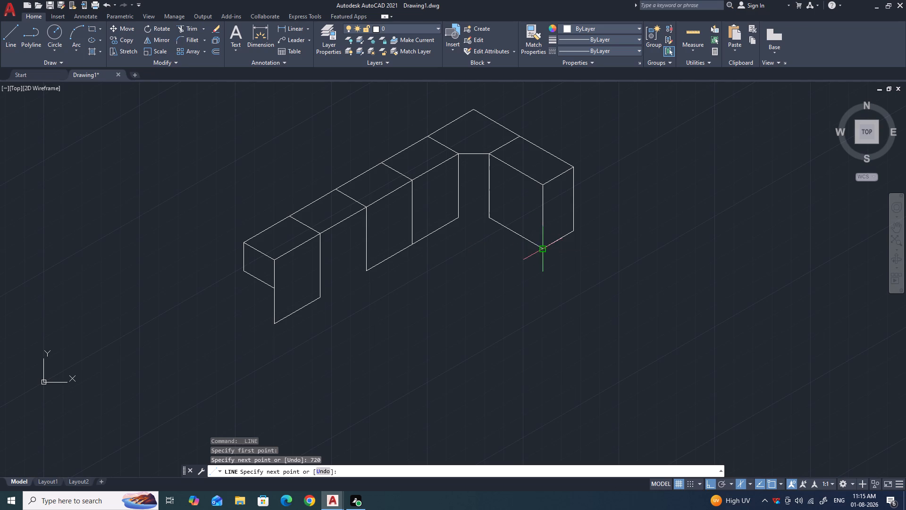
left_click(543, 246)
key("Escape")
Close the angled corner face by connecting the lower ends of its two vertical edges.
key("space")
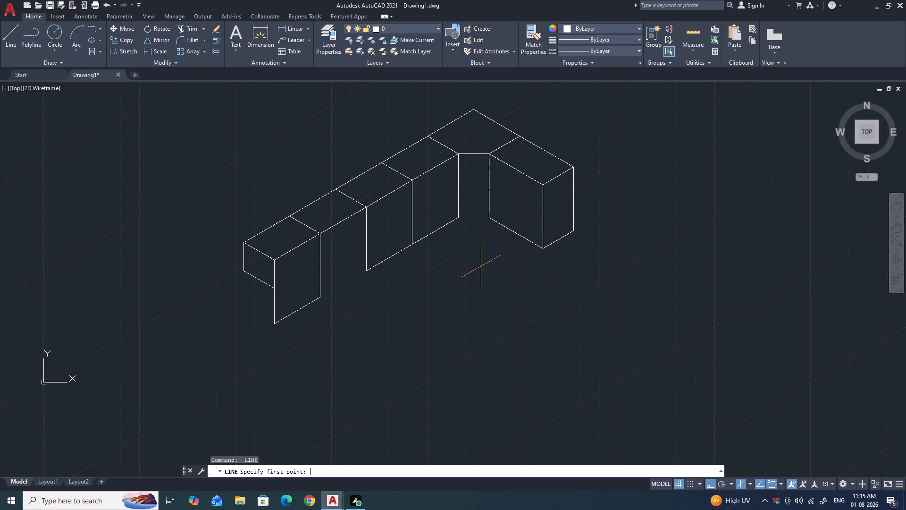
left_click(457, 217)
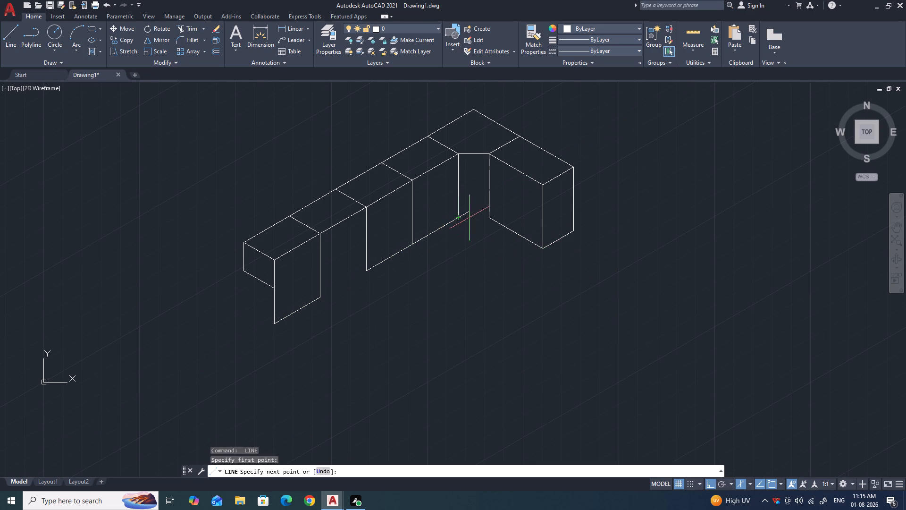
left_click(488, 219)
key("Escape")
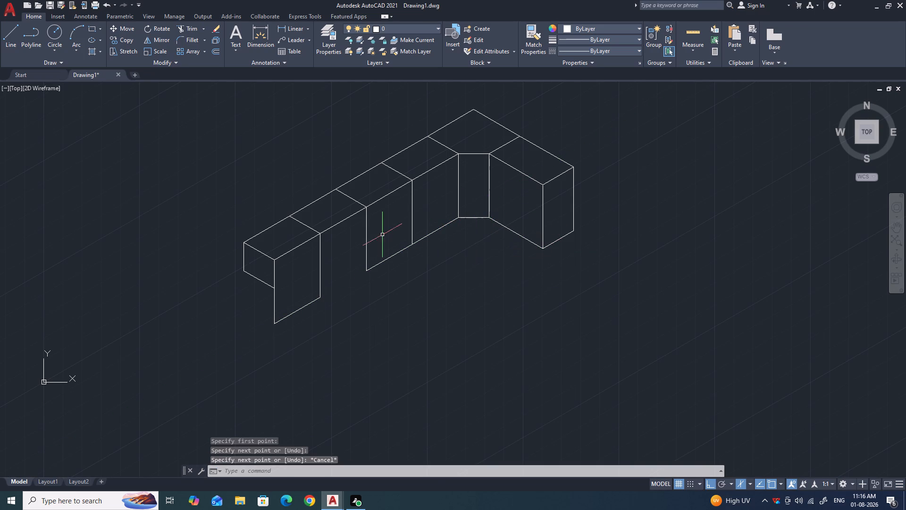
Turn on all object snap modes in the drafting settings.
scroll(382, 235, "down", 2)
scroll(370, 253, "up", 5)
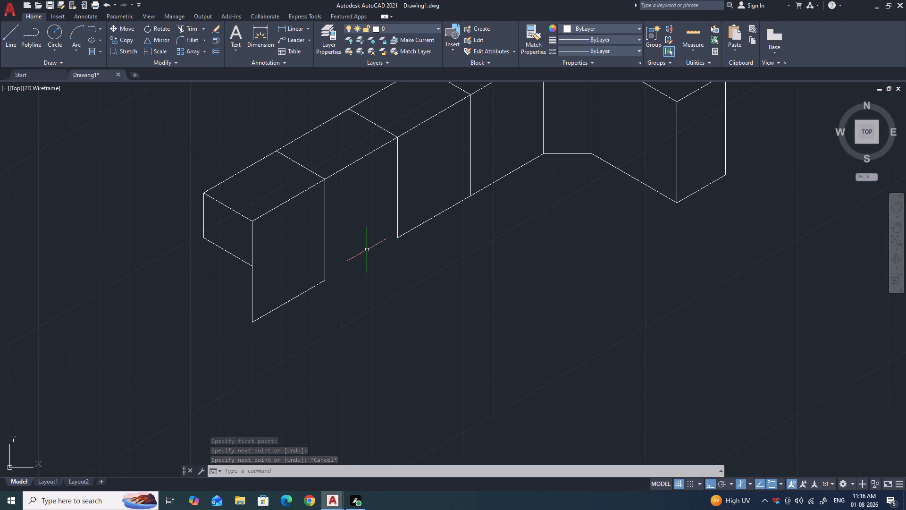
key("l")
key("Return")
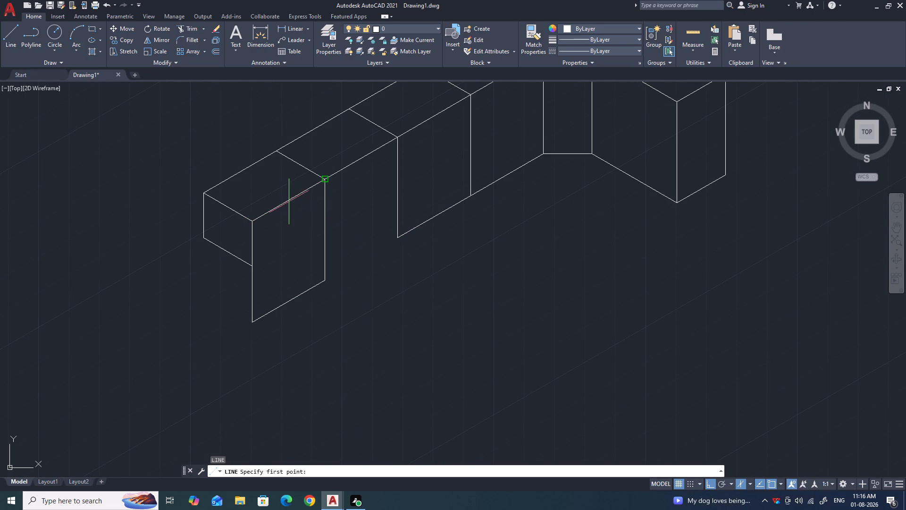
left_click(783, 483)
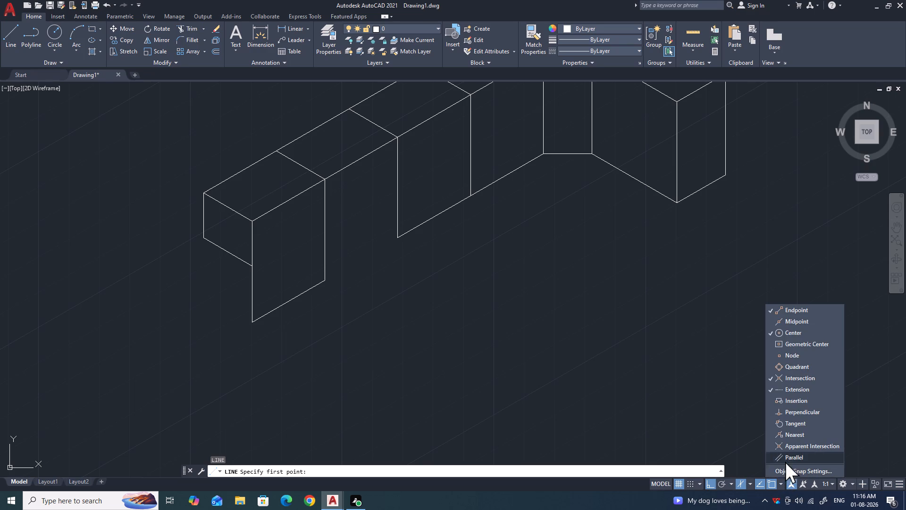
left_click(794, 467)
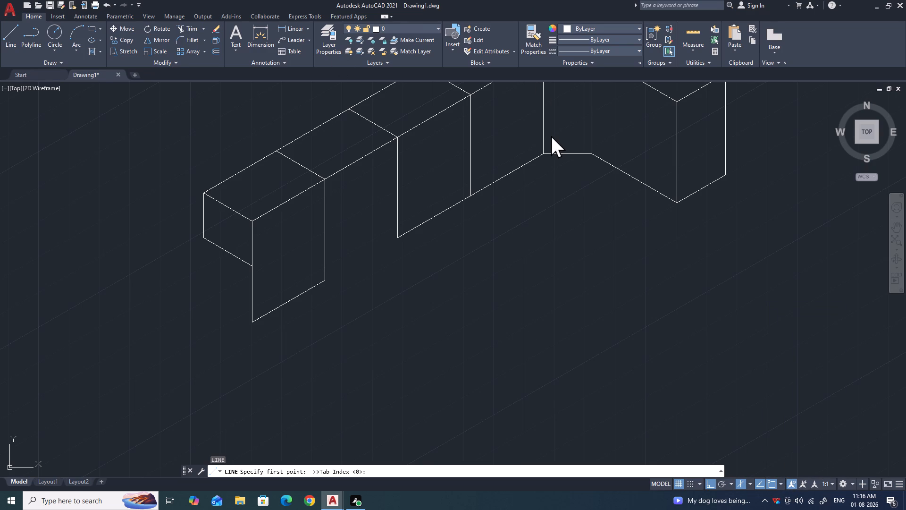
left_click(522, 194)
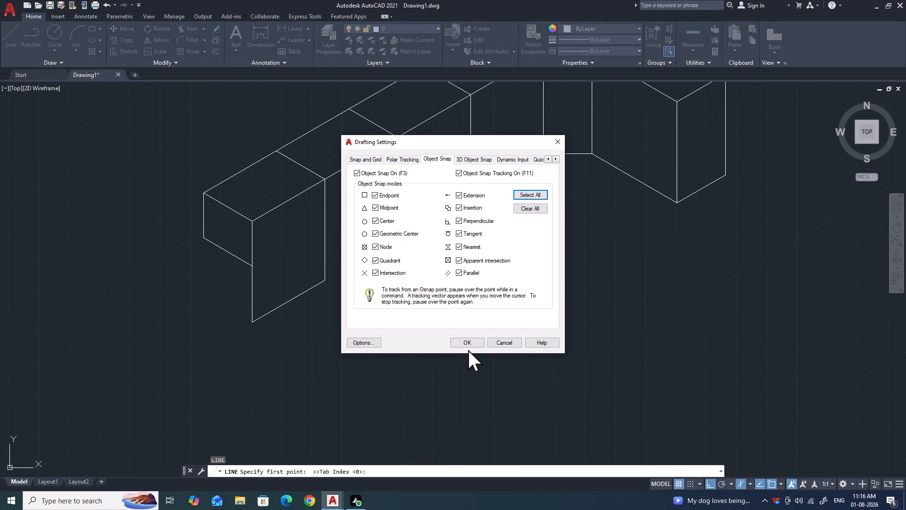
left_click(468, 342)
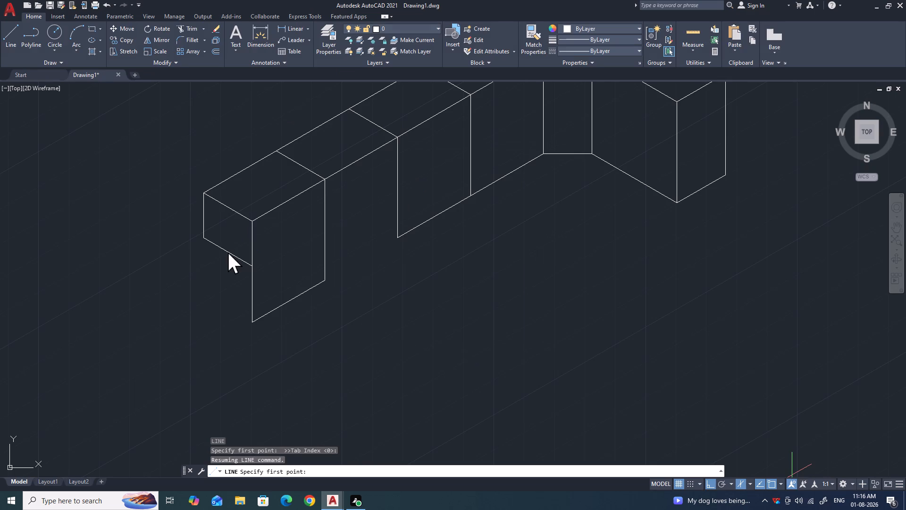
Split the first bay's front face in two with a vertical line between the midpoints of its upper and lower edges.
scroll(228, 252, "down", 2)
scroll(249, 253, "up", 2)
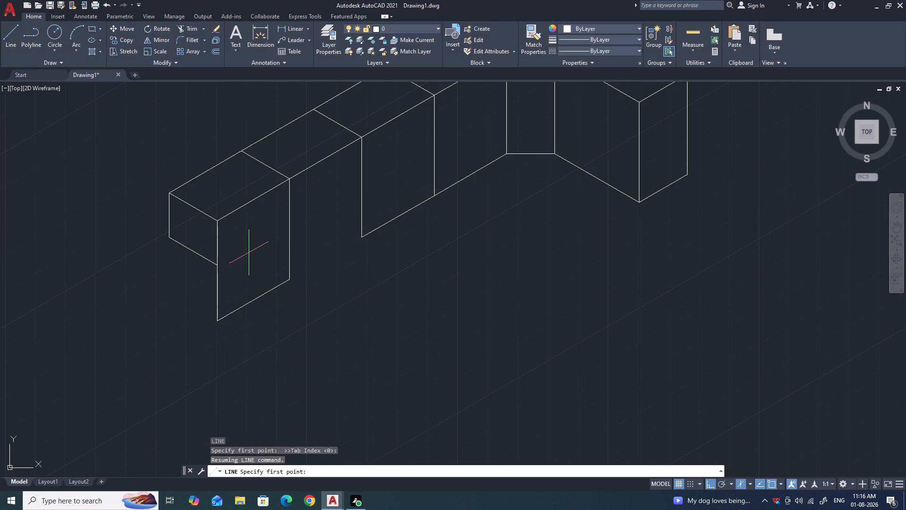
key("l")
key("Return")
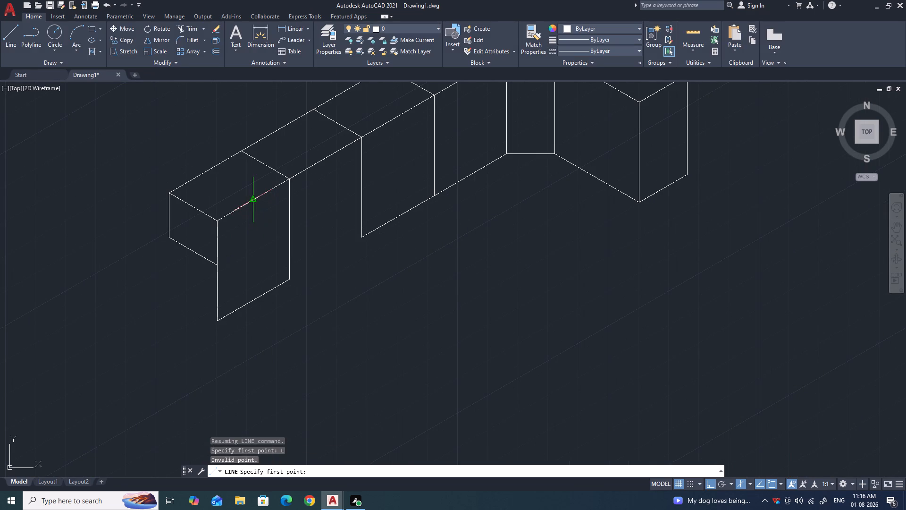
left_click(252, 201)
left_click(253, 301)
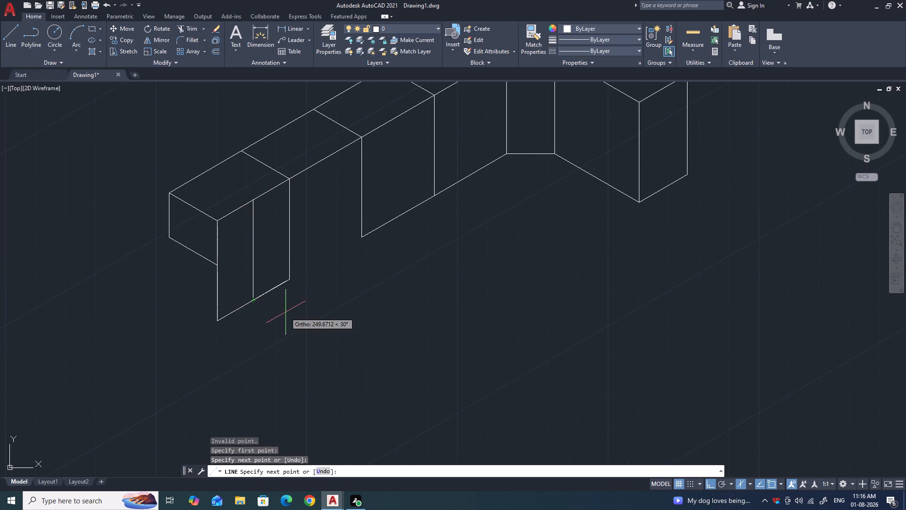
key("Escape")
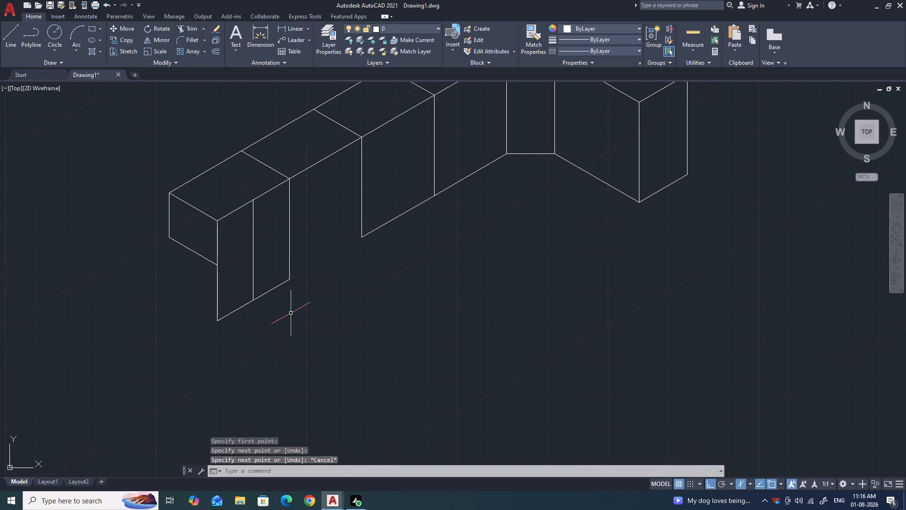
Split the third bay's front face with a vertical line from its upper edge's midpoint to its lower edge's midpoint.
scroll(286, 291, "down", 2)
scroll(322, 252, "up", 1)
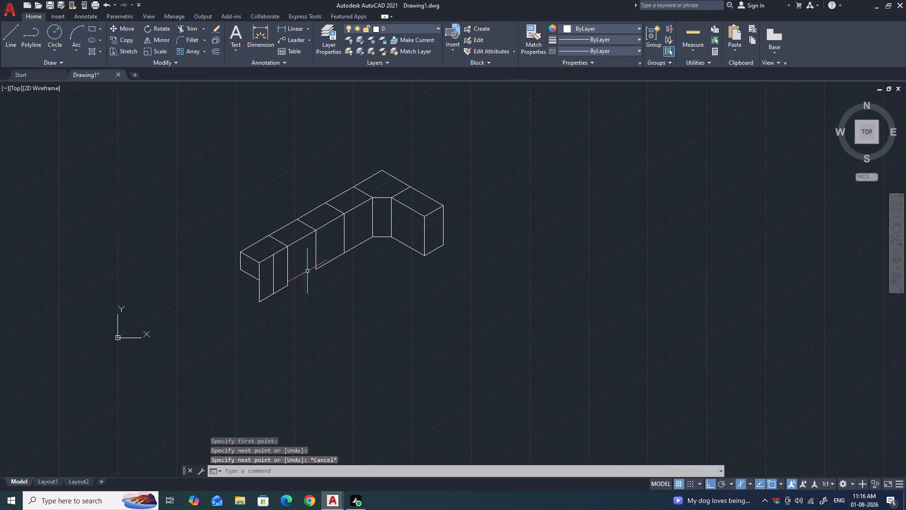
scroll(309, 268, "up", 1)
key("space")
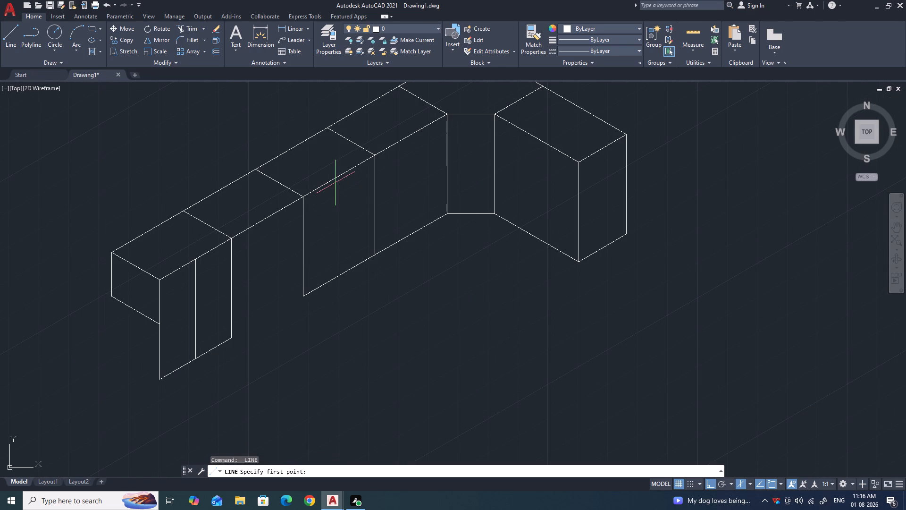
left_click(338, 178)
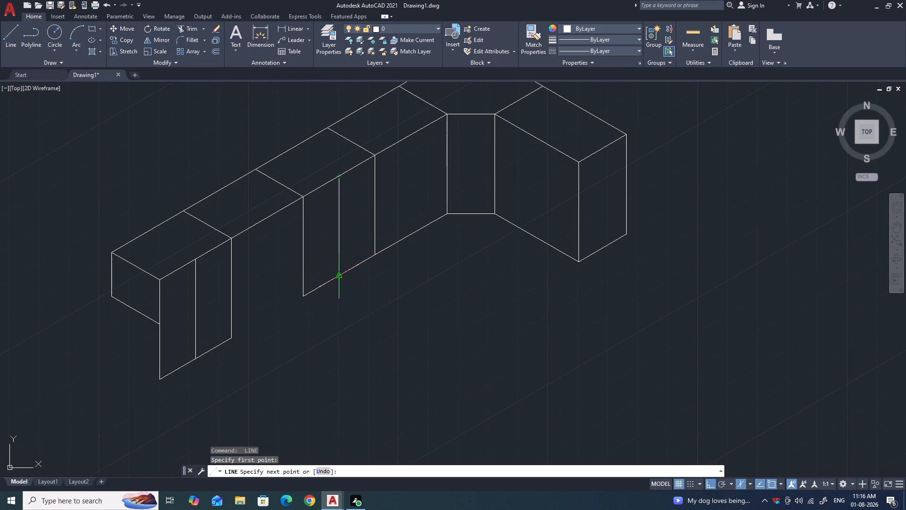
left_click(341, 276)
key("Escape")
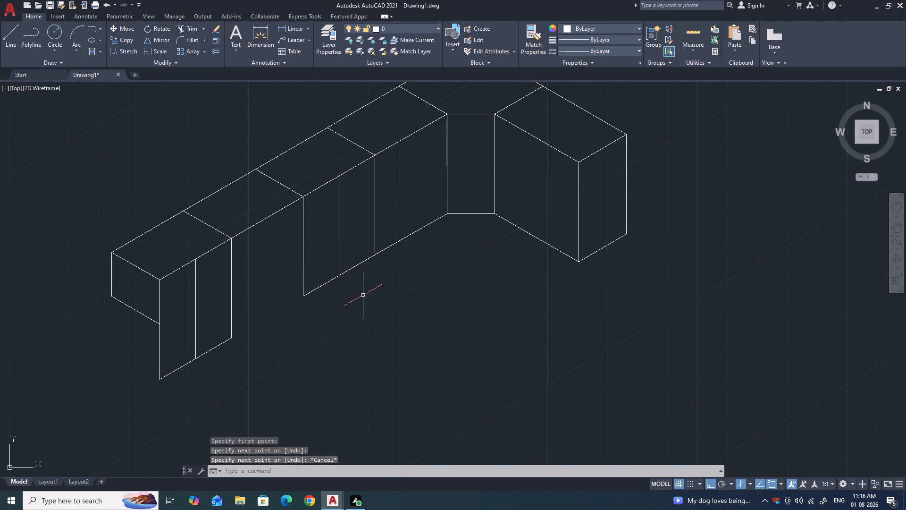
Split the fourth bay's front face, beside the angled corner, with a vertical line between its upper and lower edges' midpoints.
scroll(337, 280, "down", 1)
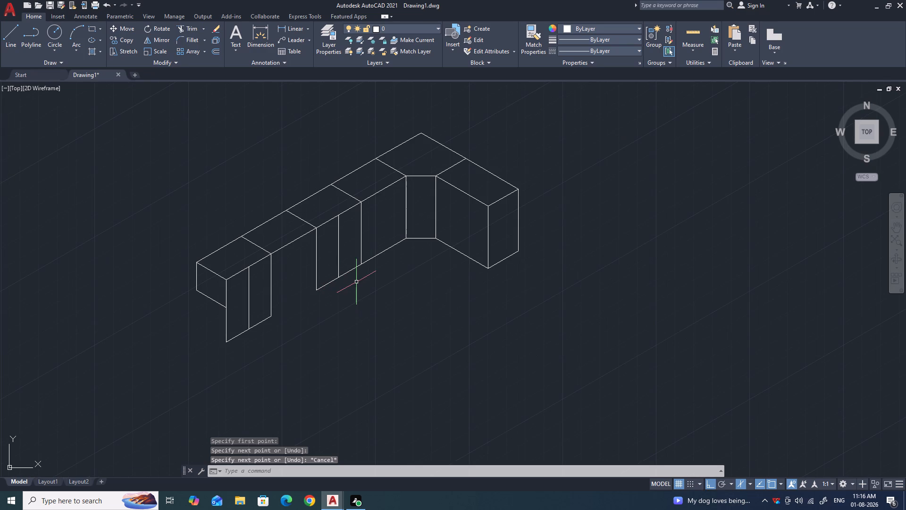
scroll(388, 203, "up", 1)
key("space")
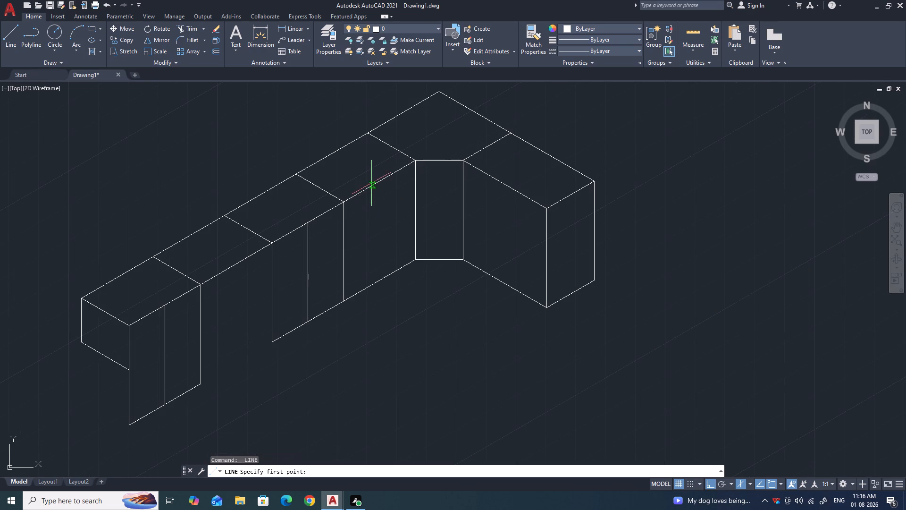
left_click(377, 183)
left_click(379, 280)
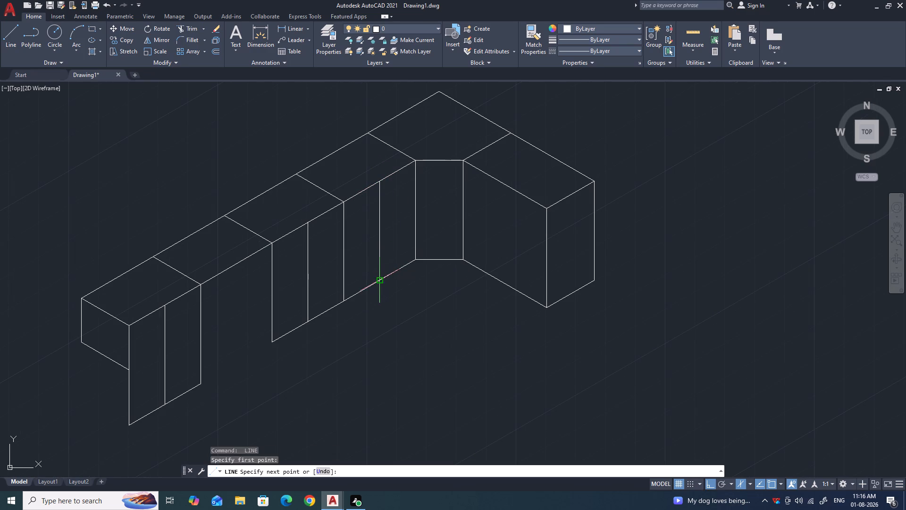
key("space")
Split the short leg's inner face with a vertical line from its upper edge's midpoint down to its lower edge.
scroll(345, 263, "down", 1)
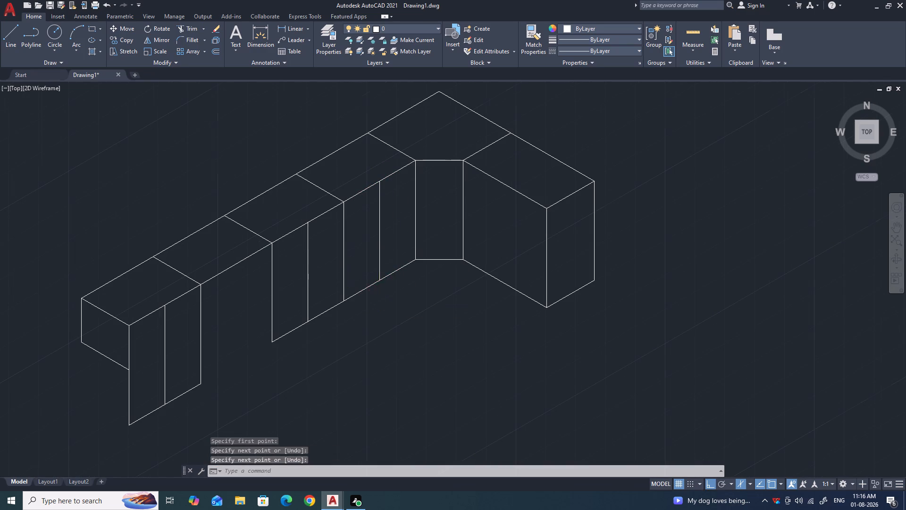
scroll(437, 230, "up", 1)
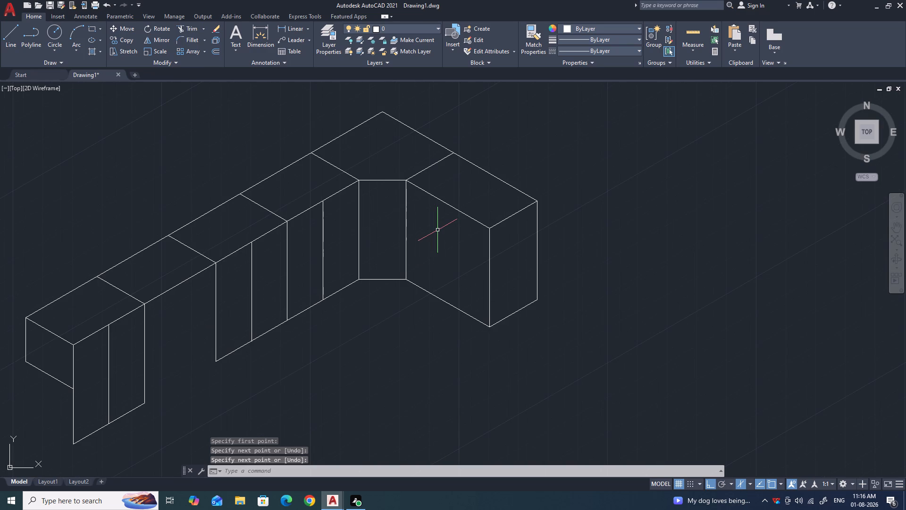
key("space")
left_click(450, 205)
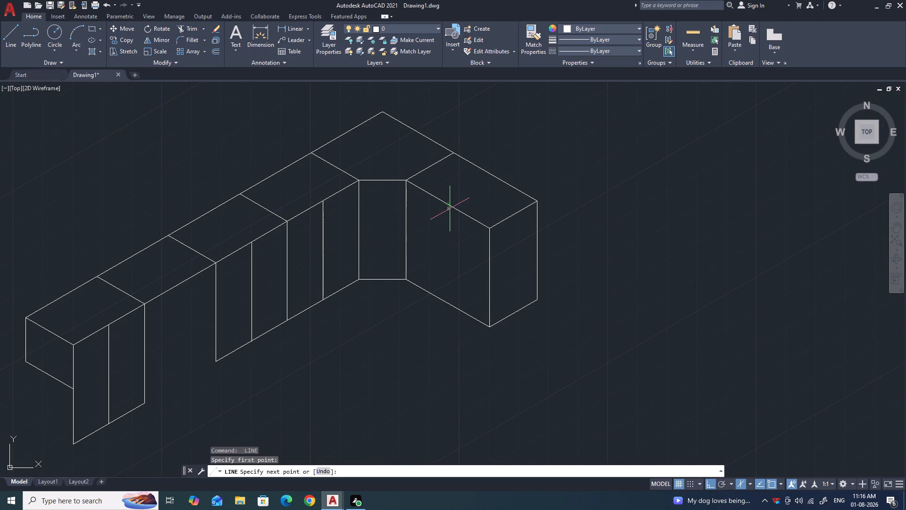
left_click(446, 302)
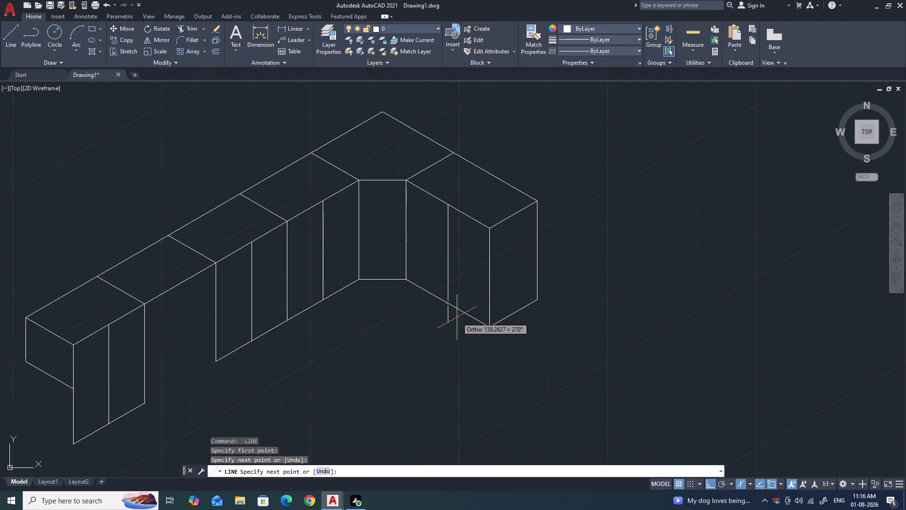
key("space")
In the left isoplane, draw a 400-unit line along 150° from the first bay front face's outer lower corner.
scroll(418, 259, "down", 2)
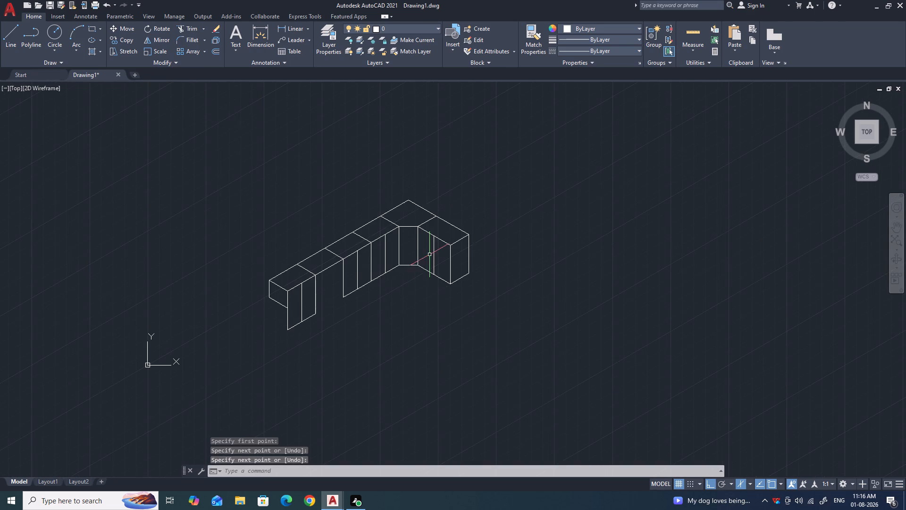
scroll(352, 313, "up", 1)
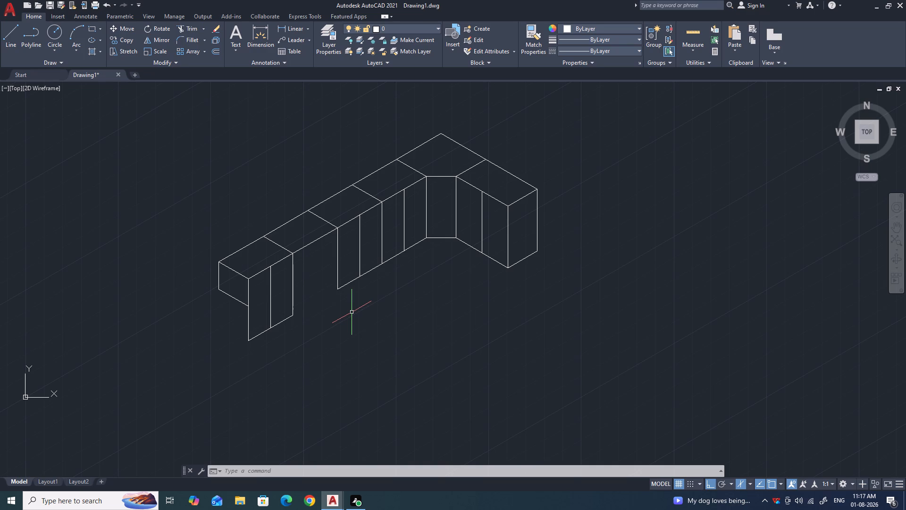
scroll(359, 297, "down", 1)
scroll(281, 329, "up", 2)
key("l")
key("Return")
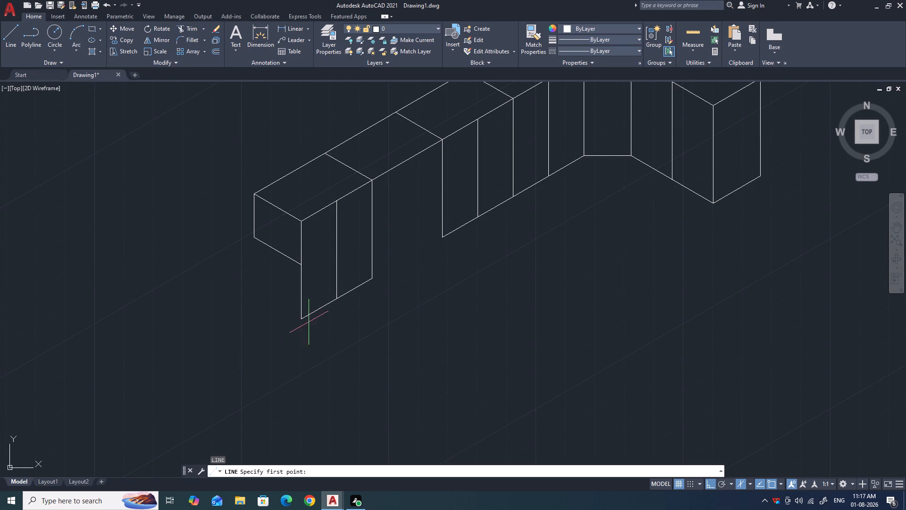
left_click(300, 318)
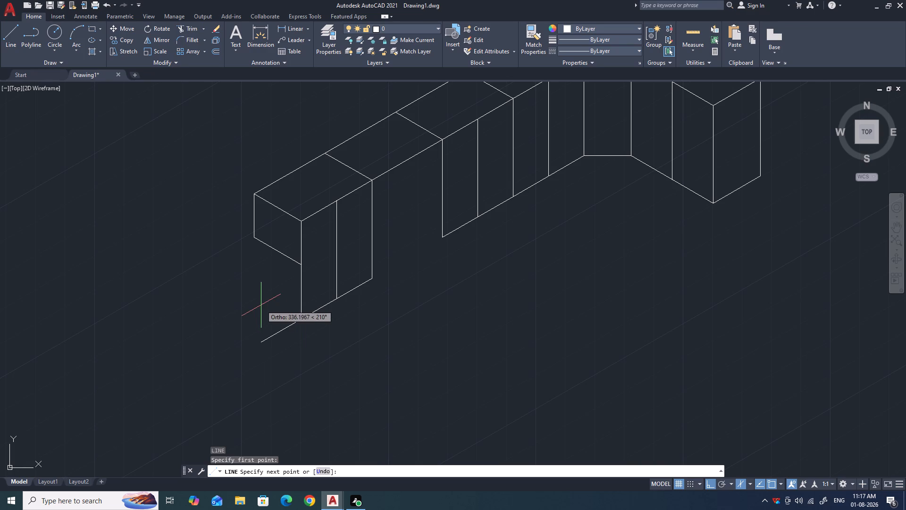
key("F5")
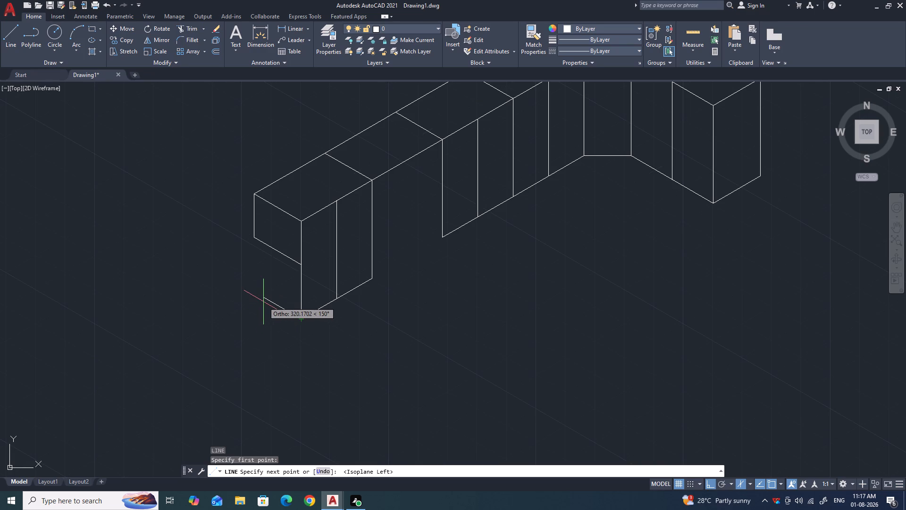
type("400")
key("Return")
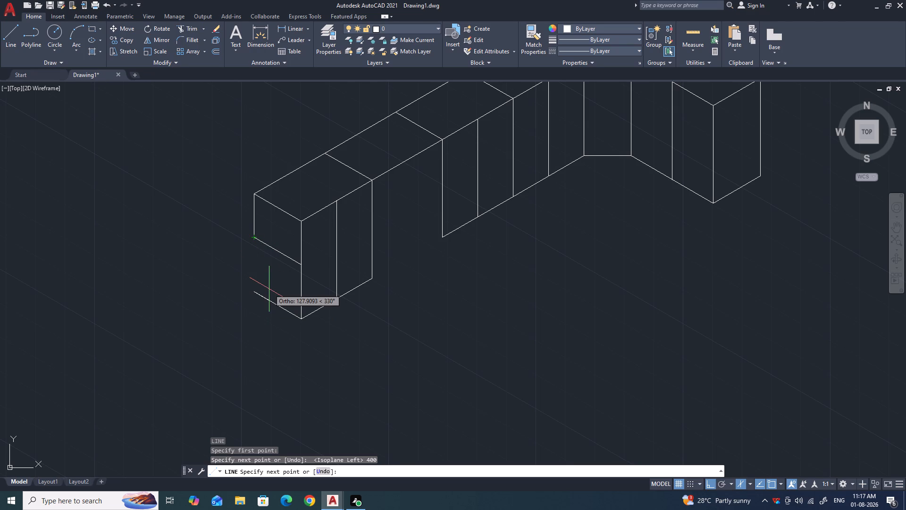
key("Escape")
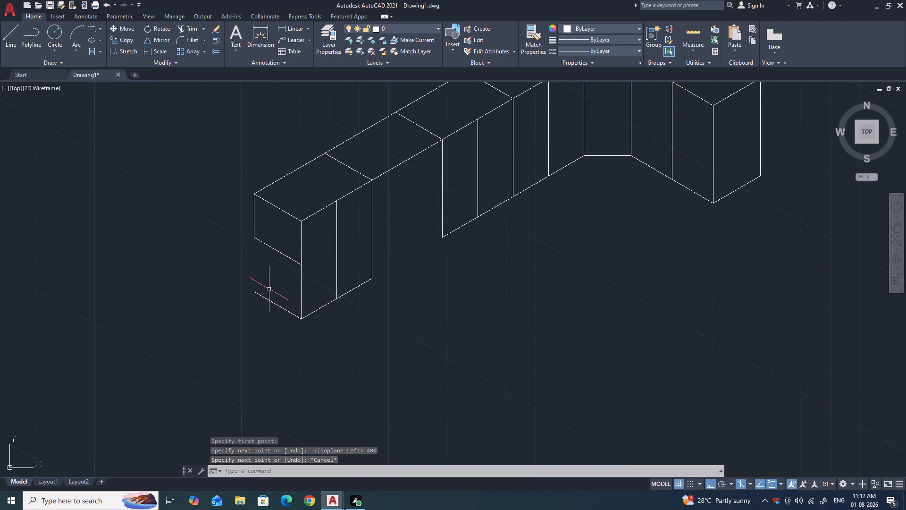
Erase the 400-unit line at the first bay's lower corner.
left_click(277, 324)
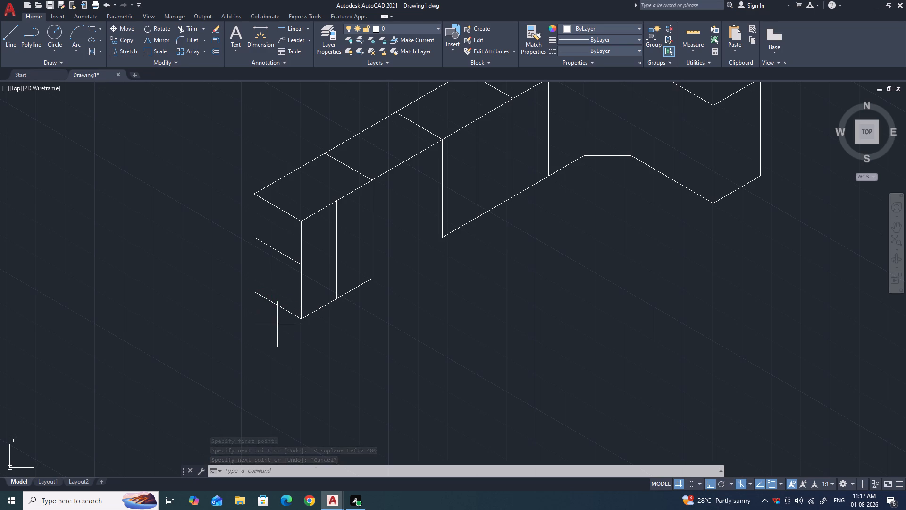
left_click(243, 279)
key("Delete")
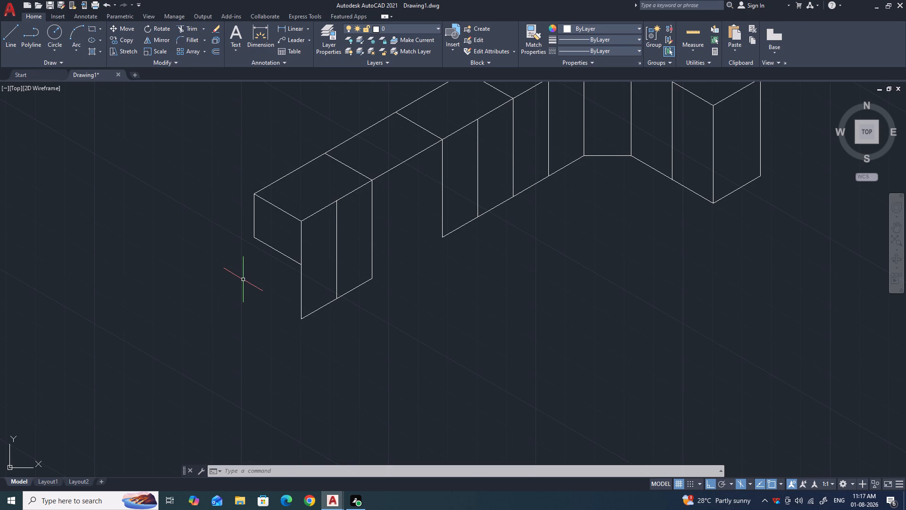
From the first bay front face's outer lower corner, draw 200 along 150°, and up to the small end face's lower edge.
key("l")
key("Return")
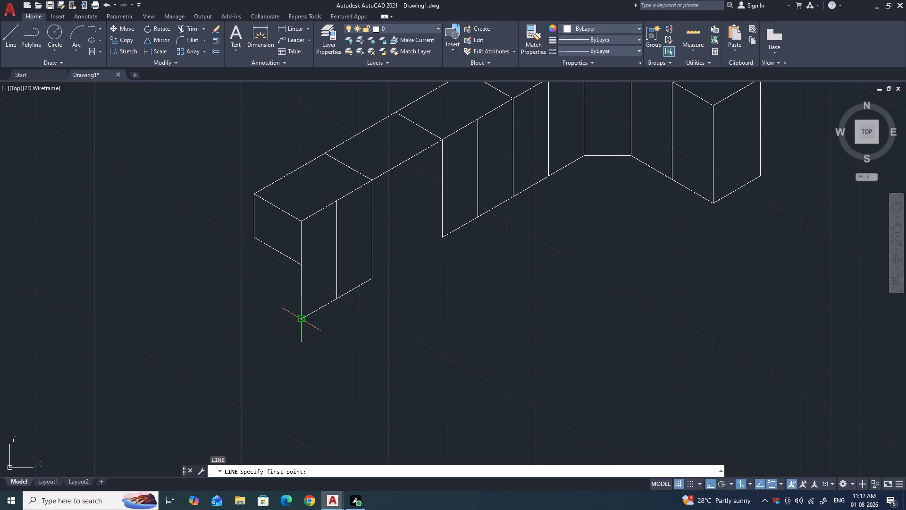
left_click(300, 319)
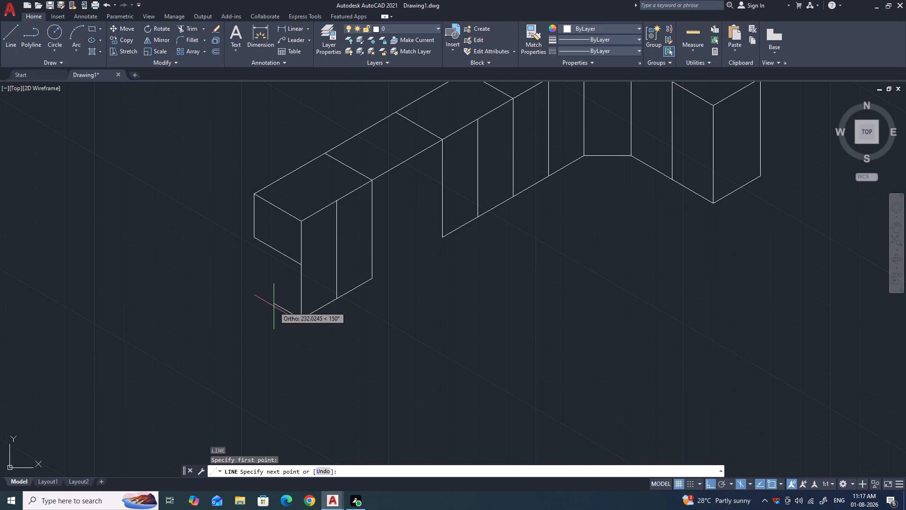
type("200")
key("Return")
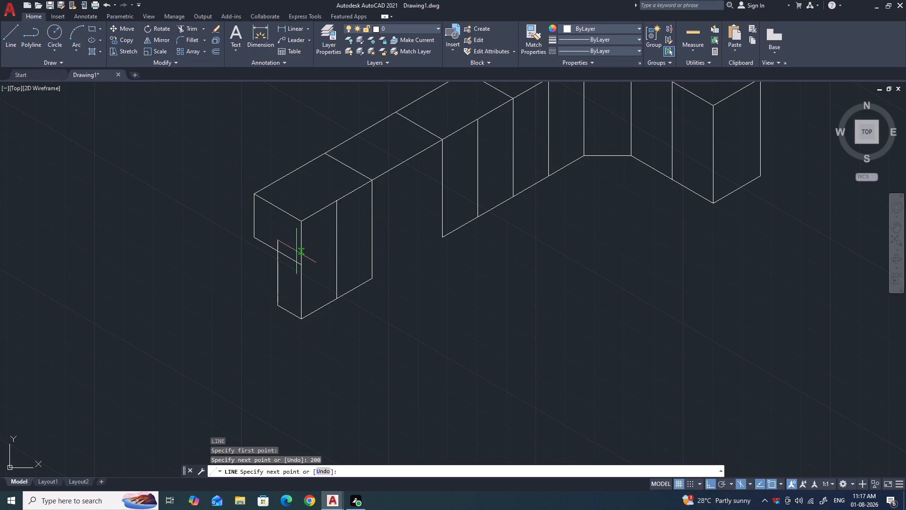
left_click(278, 252)
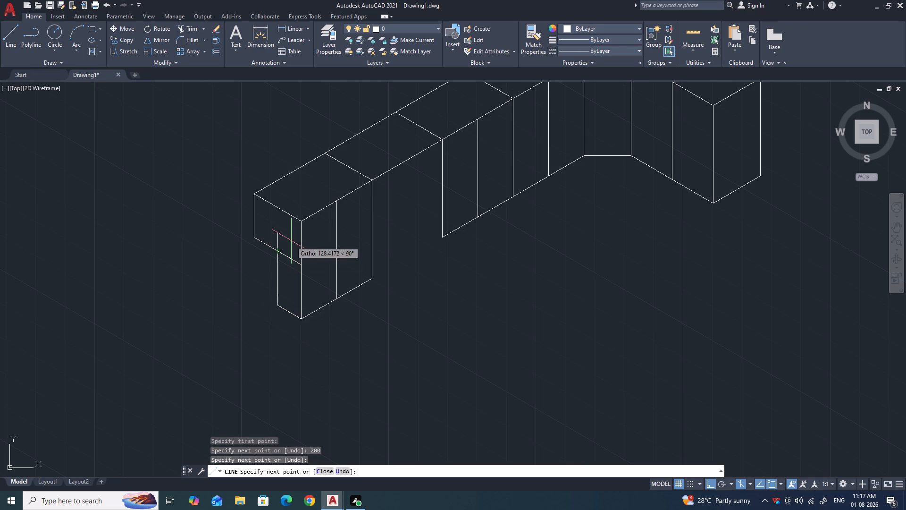
key("Escape")
scroll(256, 253, "down", 2)
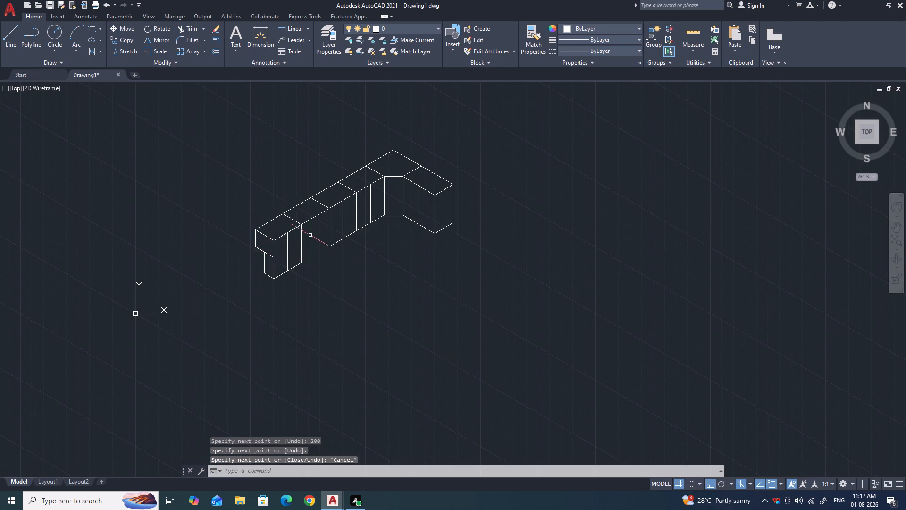
From the lower corner of the front face beyond the open bay, draw a line 200 units back, and up past the bay's upper front edge.
scroll(310, 235, "up", 1)
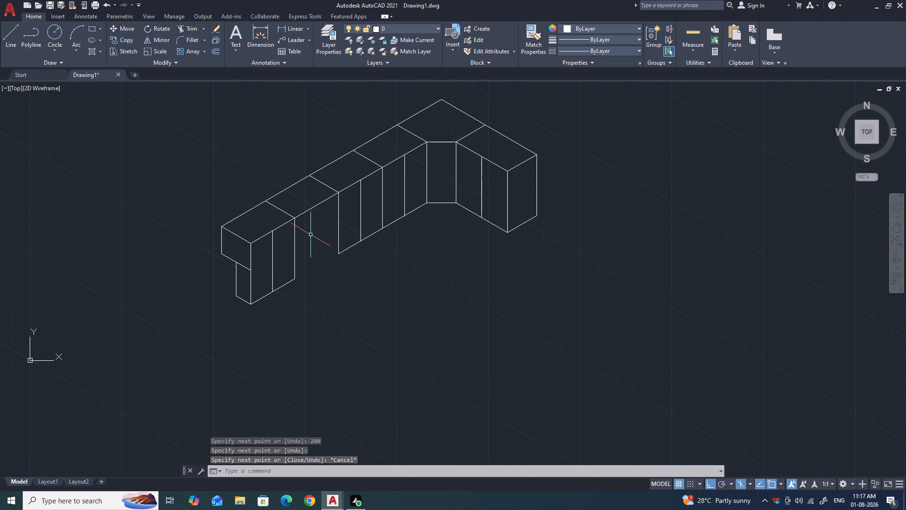
scroll(327, 241, "up", 2)
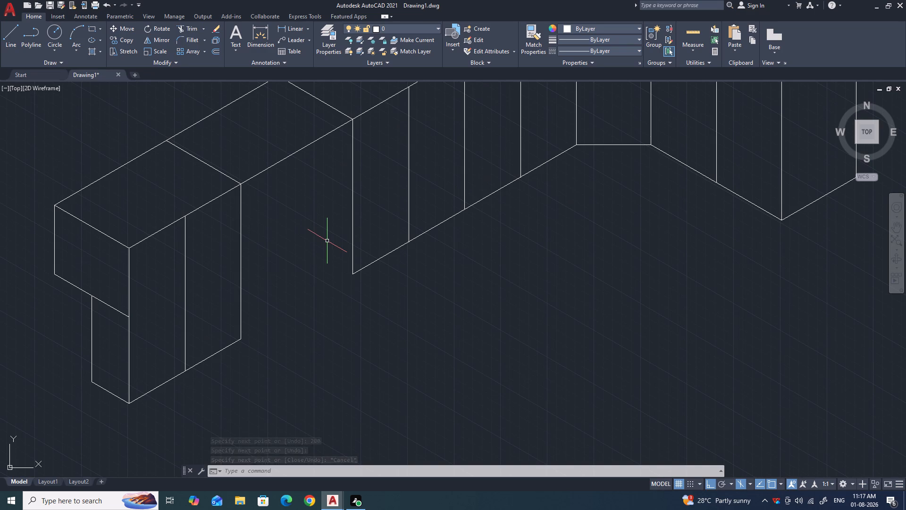
key("l")
key("Return")
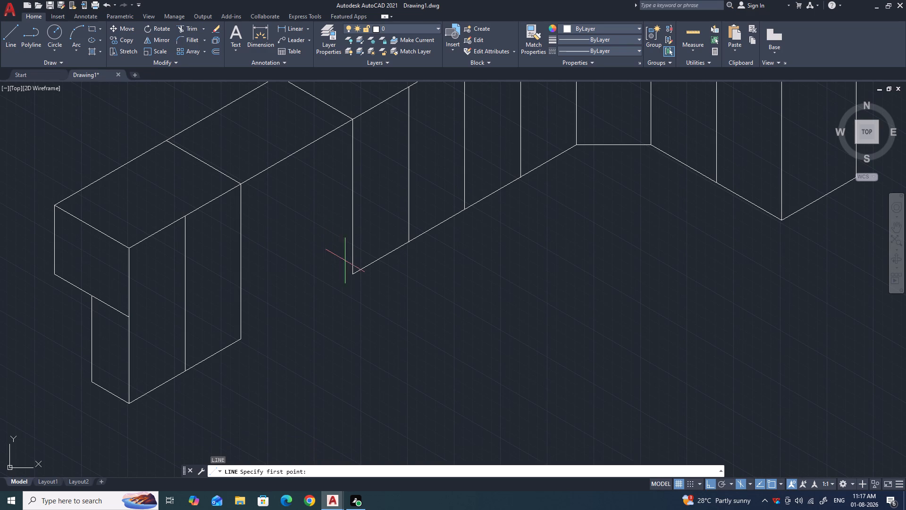
left_click(352, 273)
type("200")
key("Return")
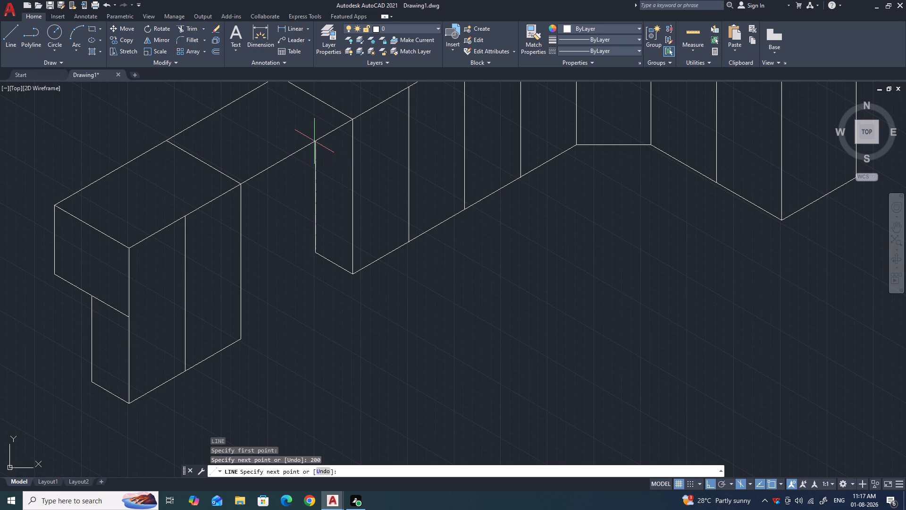
left_click(314, 123)
key("Escape")
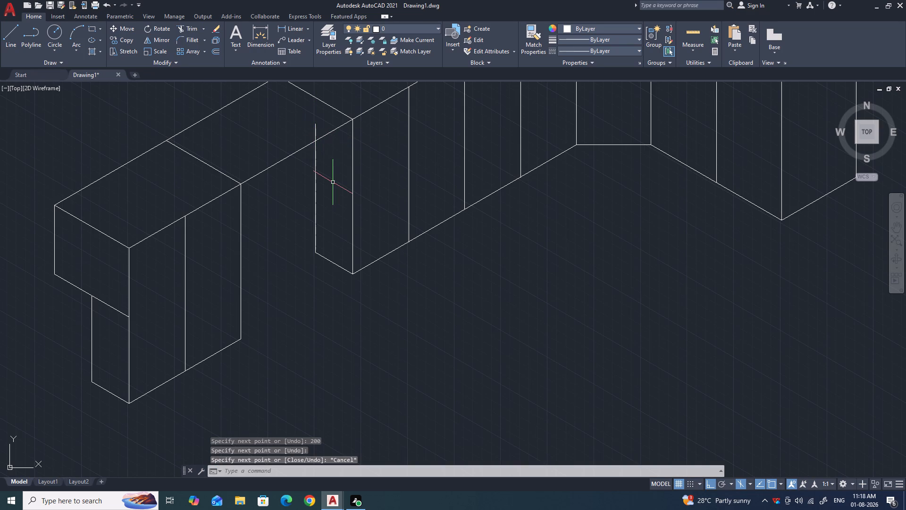
Trim the part of the new vertical line that extends above the open bay's upper front edge.
type("TR")
key("Return")
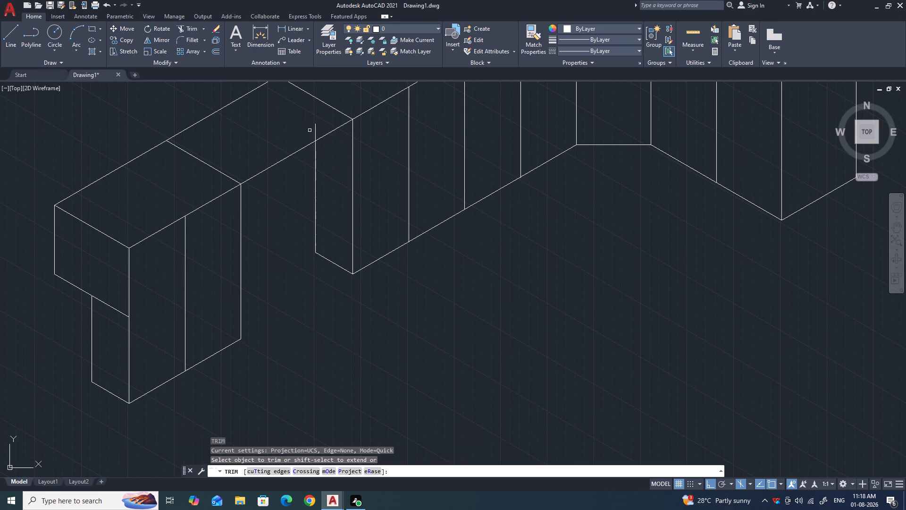
left_click(314, 129)
key("Escape")
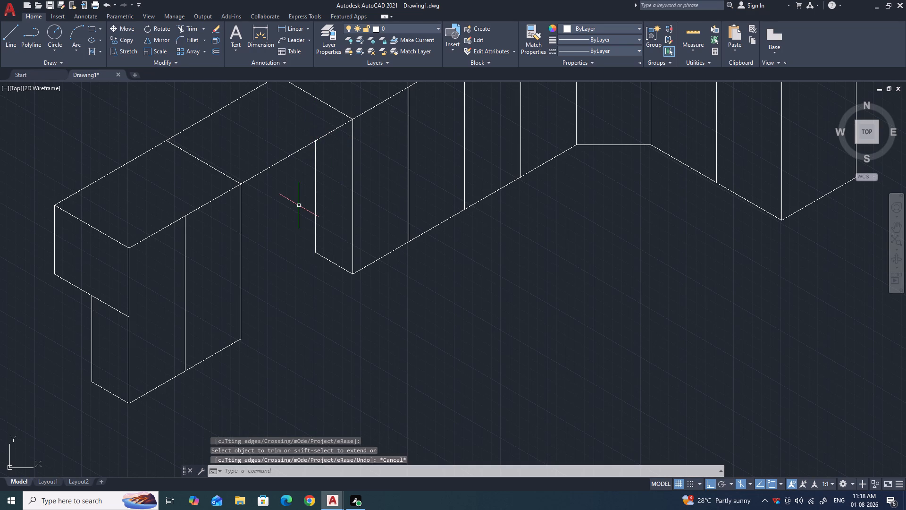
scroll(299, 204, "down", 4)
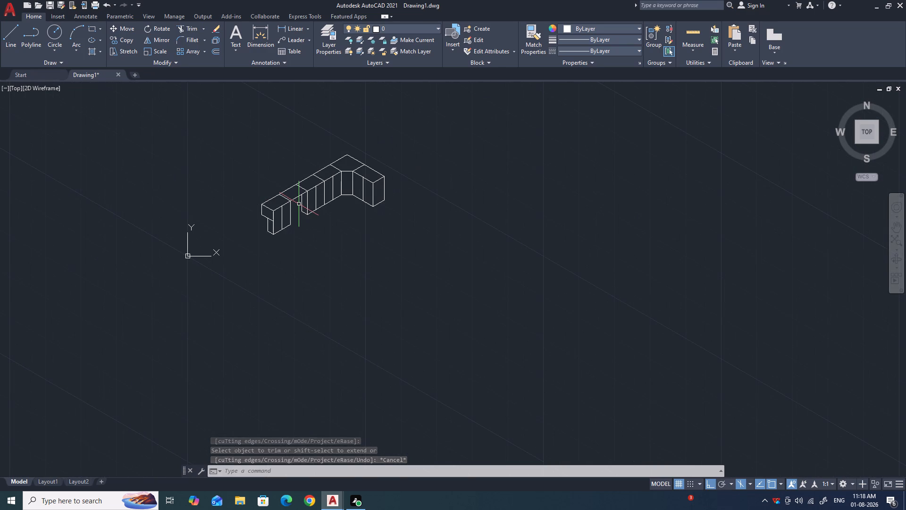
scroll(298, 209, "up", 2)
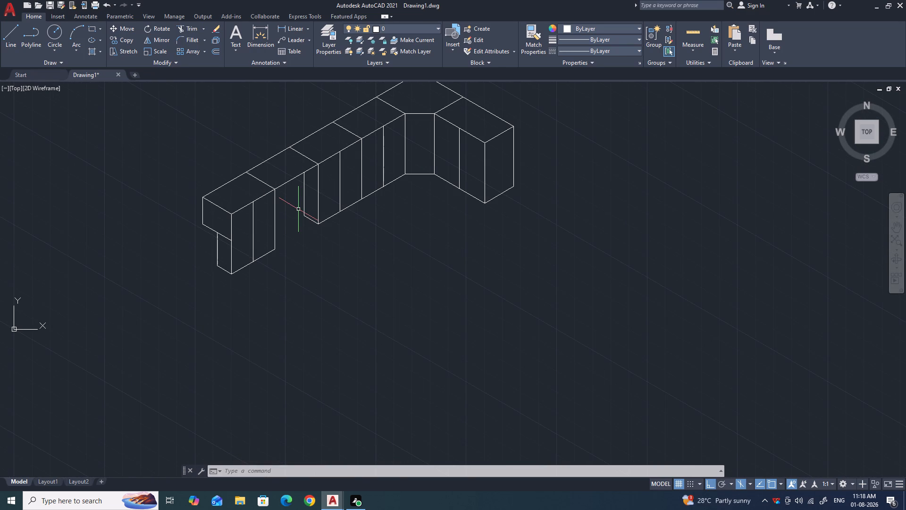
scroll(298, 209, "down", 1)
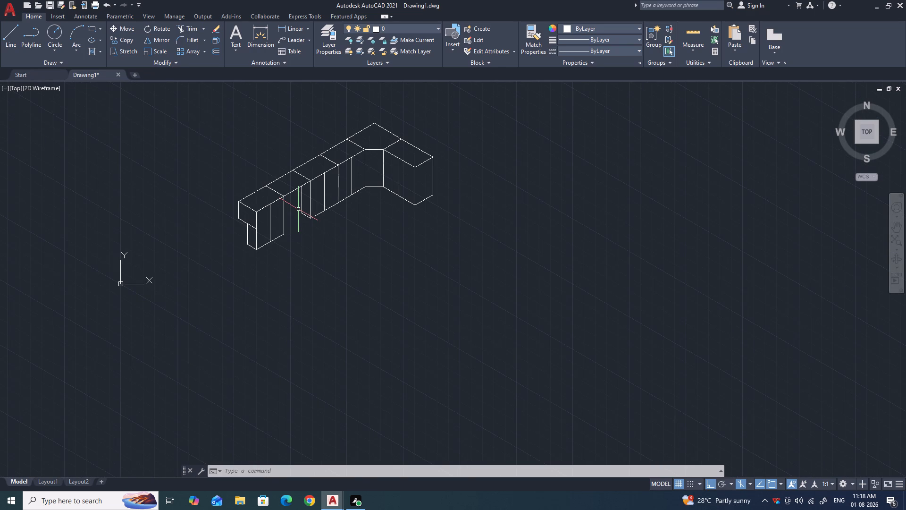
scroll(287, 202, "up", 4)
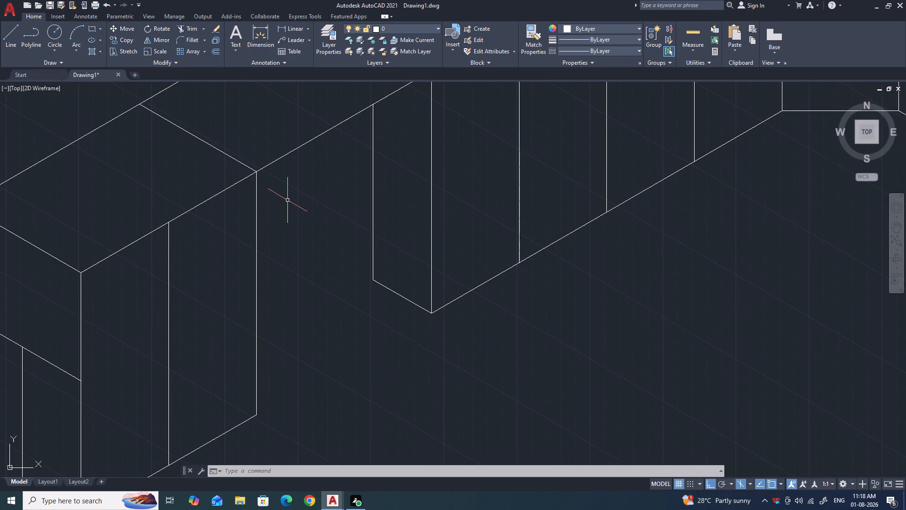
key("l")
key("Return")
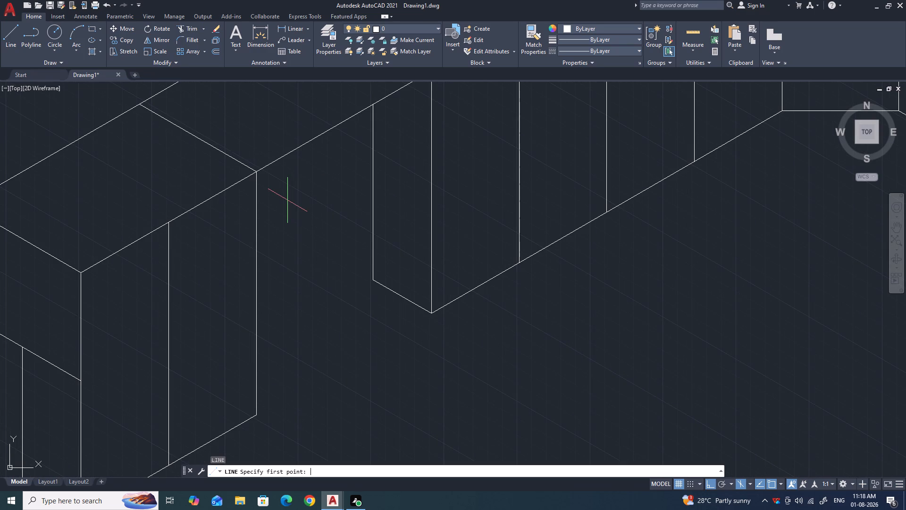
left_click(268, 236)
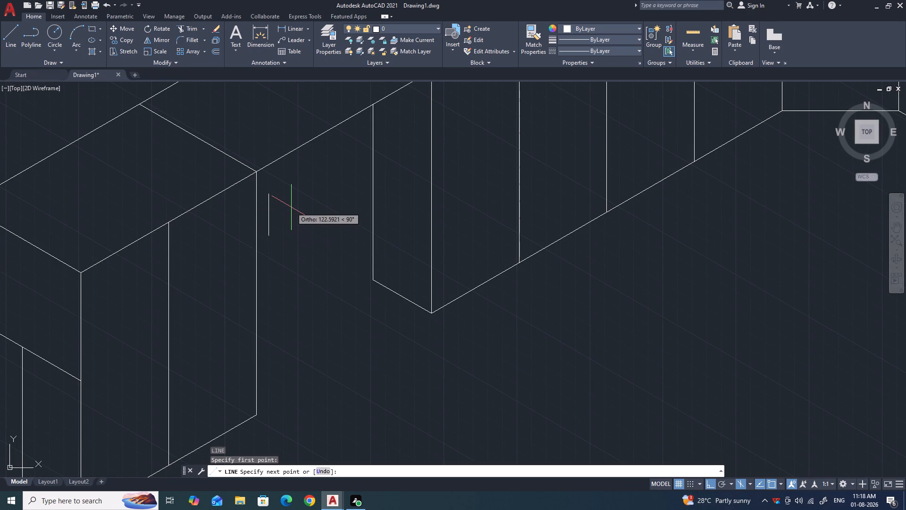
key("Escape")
In the top isoplane, draw a closed isometric square with 100-unit sides inside the open bay, just below its upper front edge.
key("l")
key("Return")
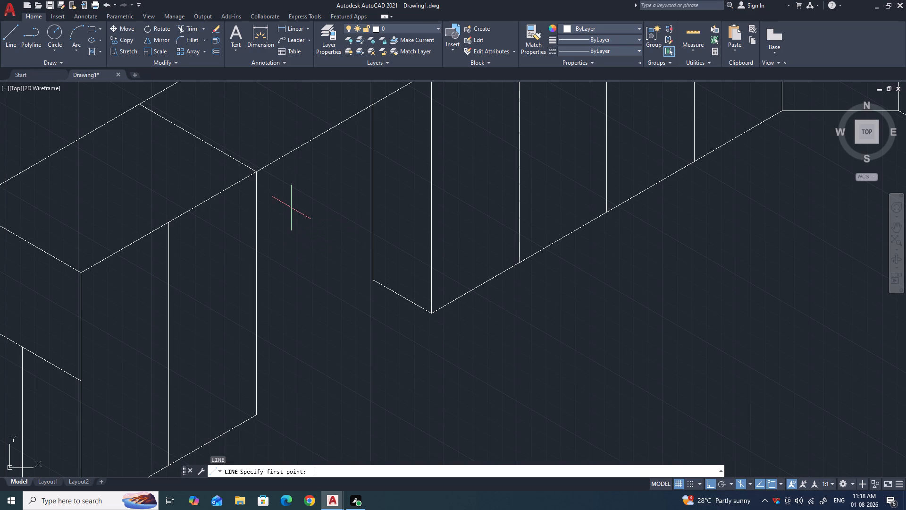
left_click(273, 203)
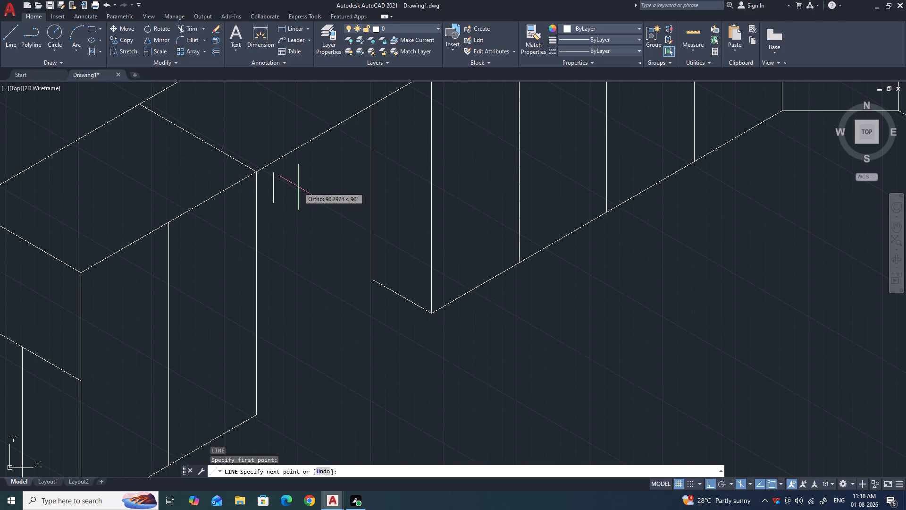
key("F5")
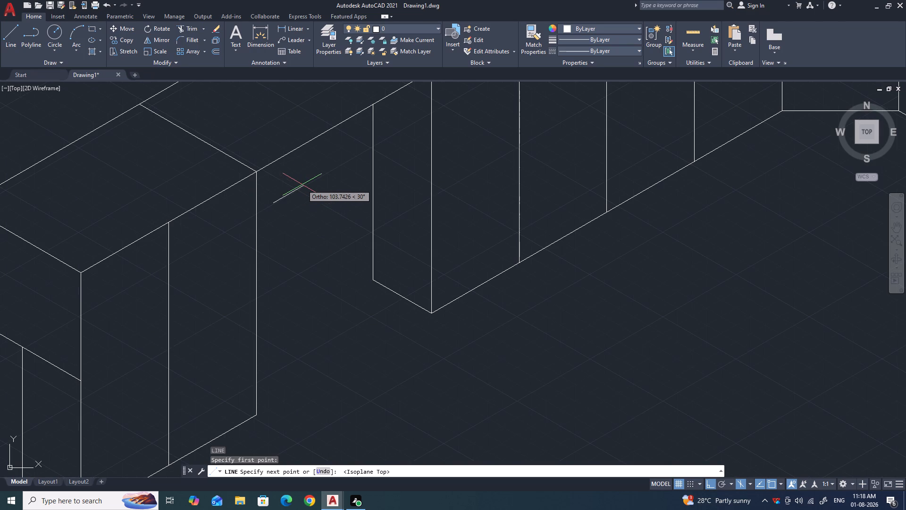
type("100")
key("Return")
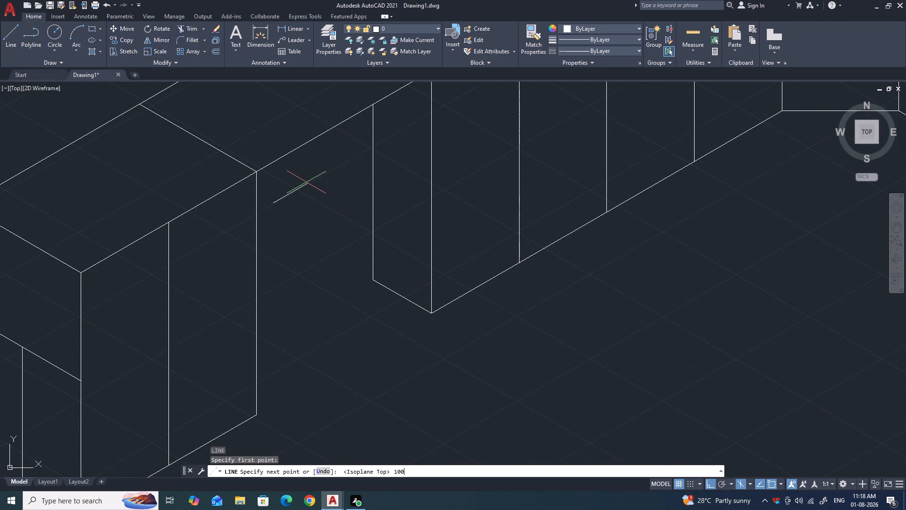
type("100")
key("Return")
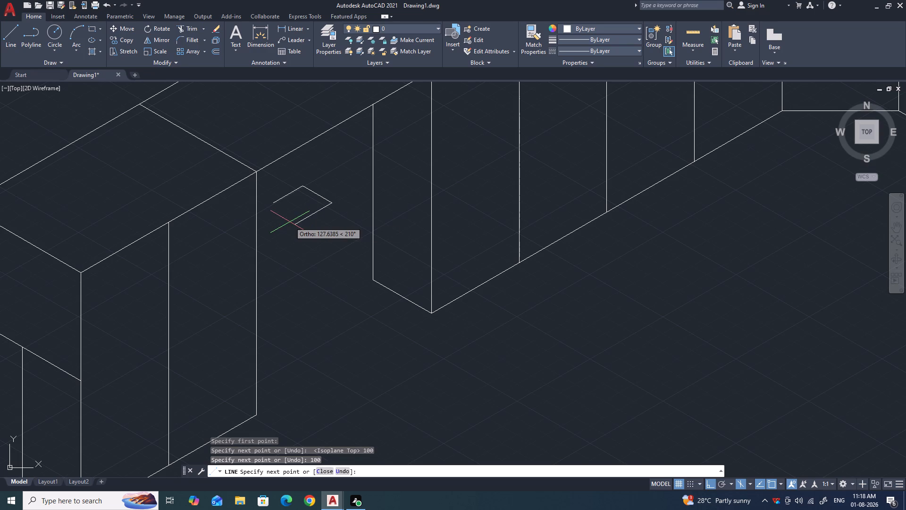
type("100")
key("Return")
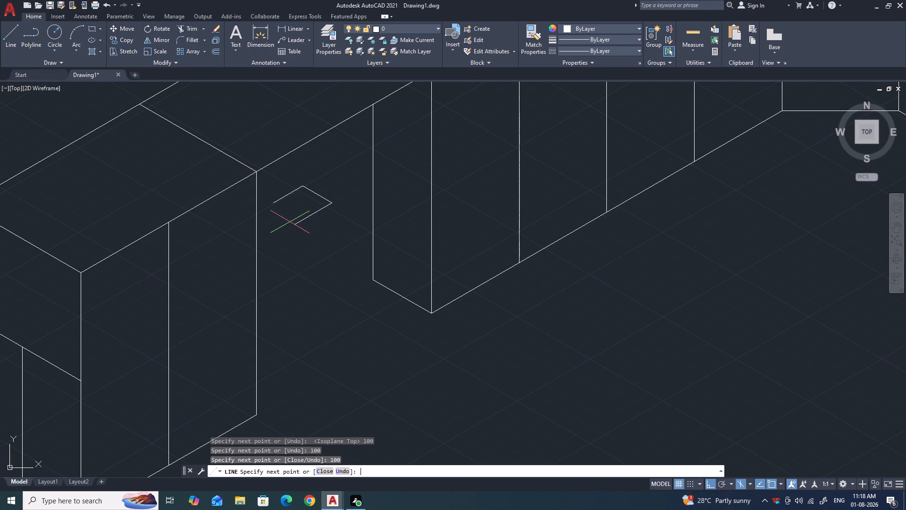
type("100")
key("Return")
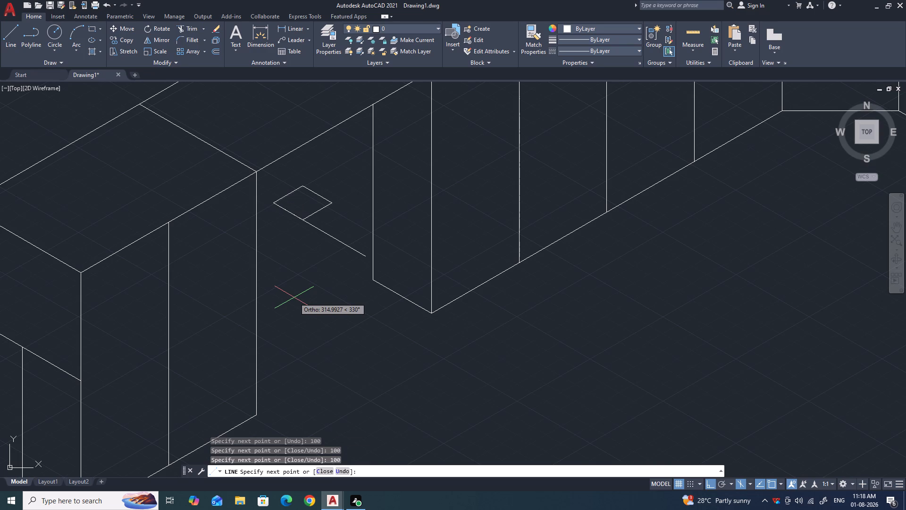
In the right isoplane, draw a 300-unit vertical line down from the isometric square's left corner.
key("F5")
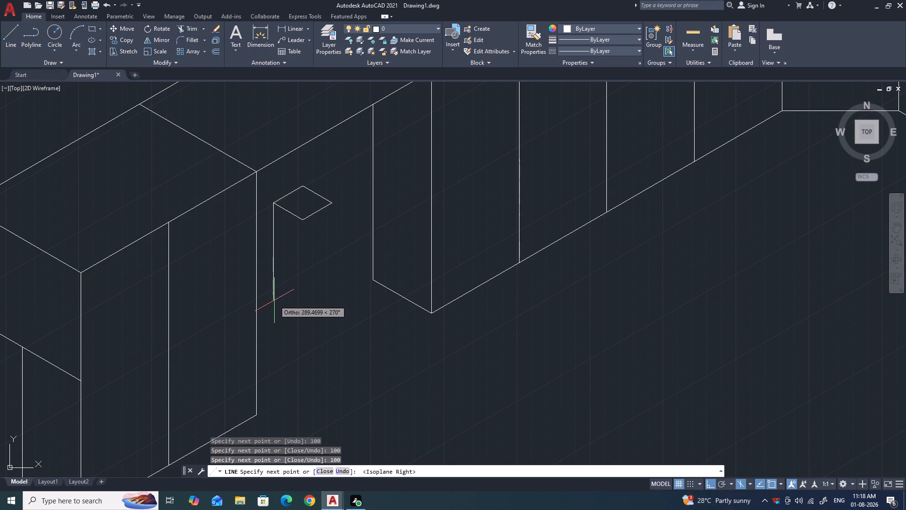
type("400")
key("Return")
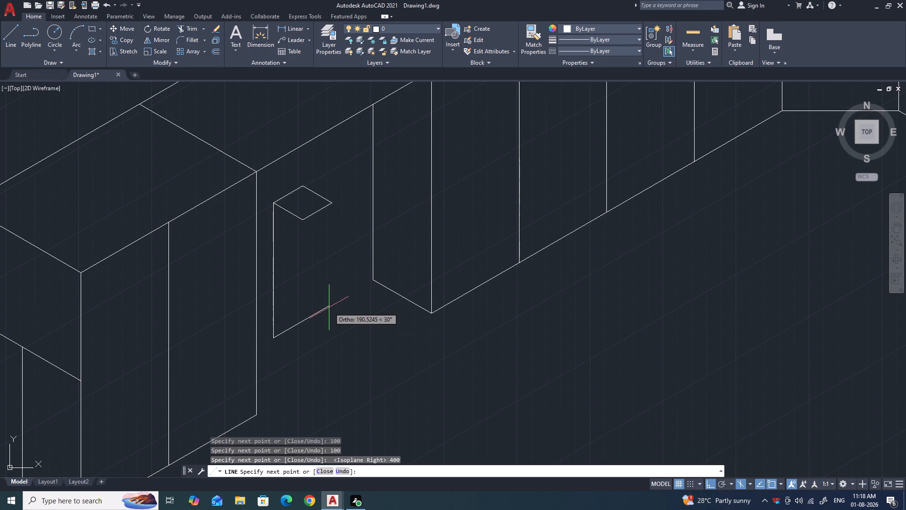
key("ctrl+z")
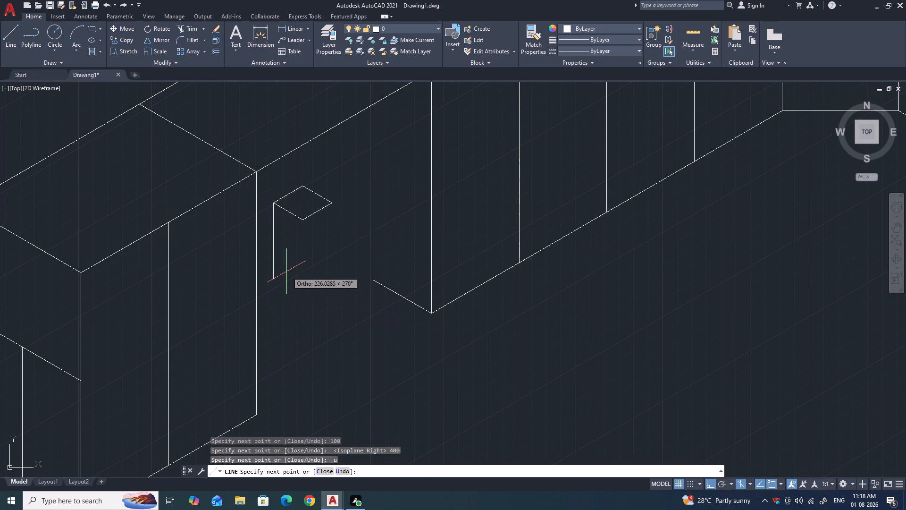
key("2")
key("BackSpace")
type("300")
key("Return")
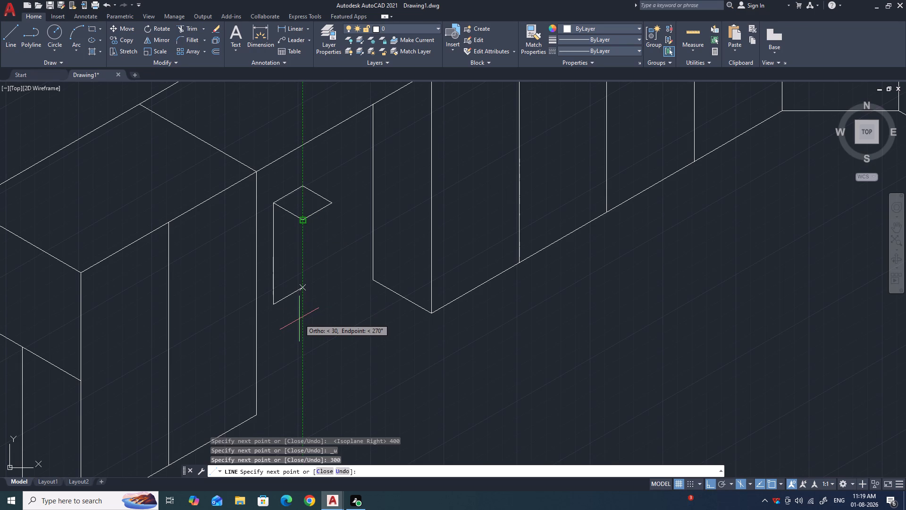
key("space")
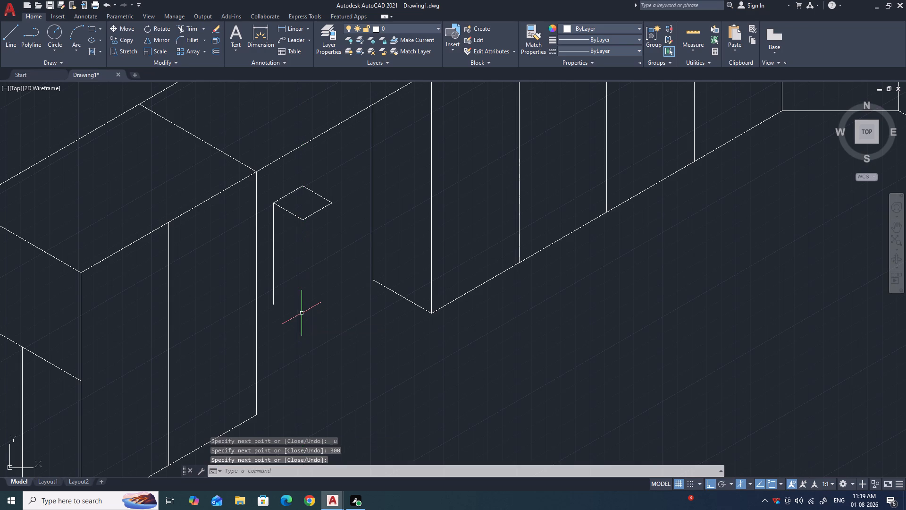
Close the small box's left face with a vertical from the square's front corner and a bottom edge to the 300-unit line's lower end.
key("l")
key("Return")
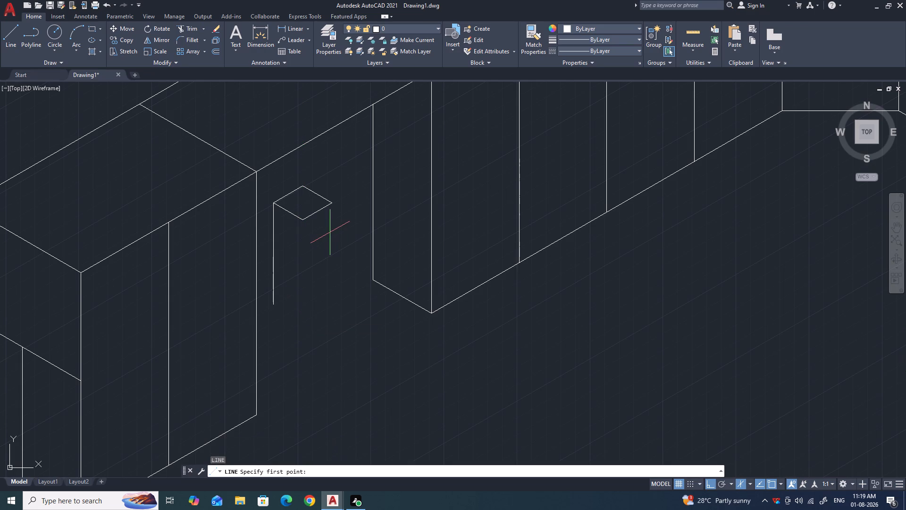
left_click(300, 219)
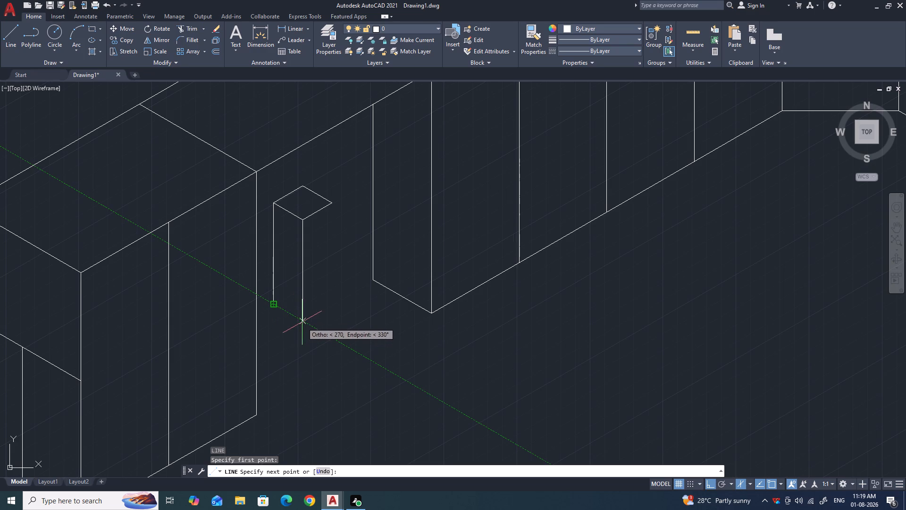
left_click(302, 322)
left_click(271, 305)
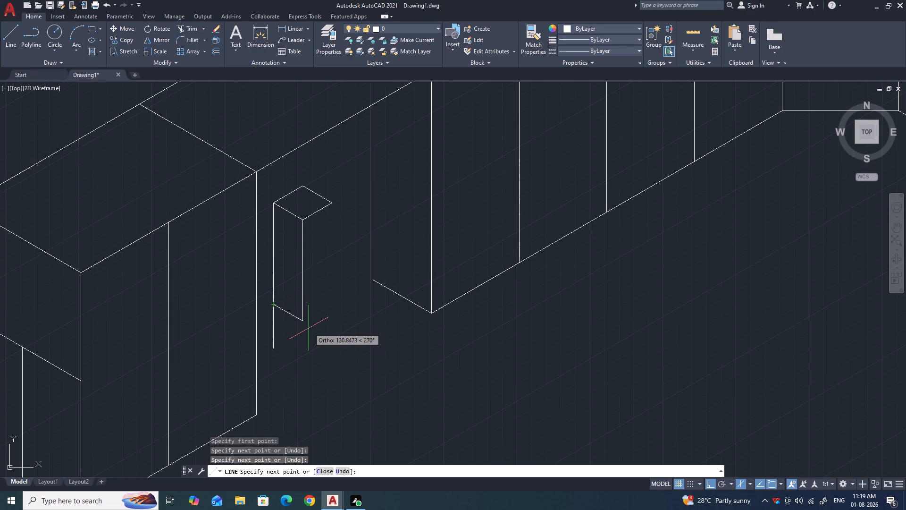
key("Escape")
Close the small box's right face with a vertical from the square's right corner and a bottom edge to the front corner's lower end.
key("space")
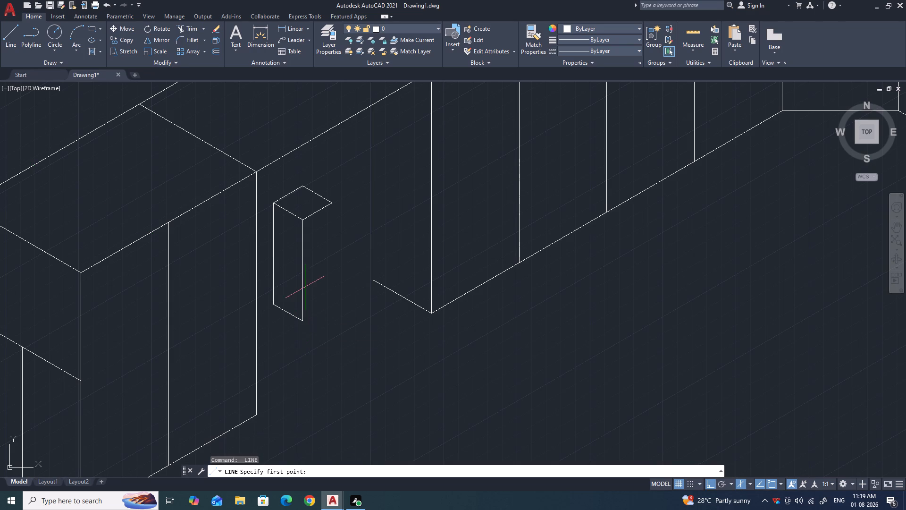
left_click(333, 204)
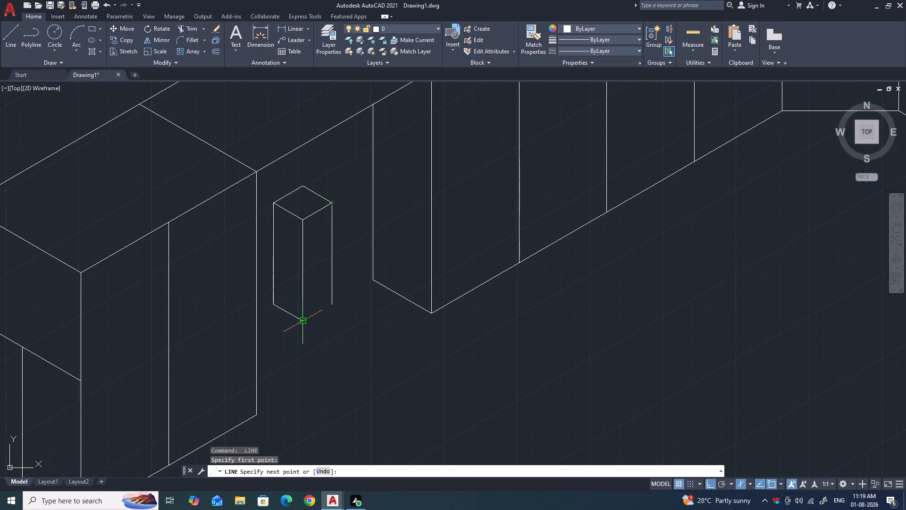
left_click(331, 305)
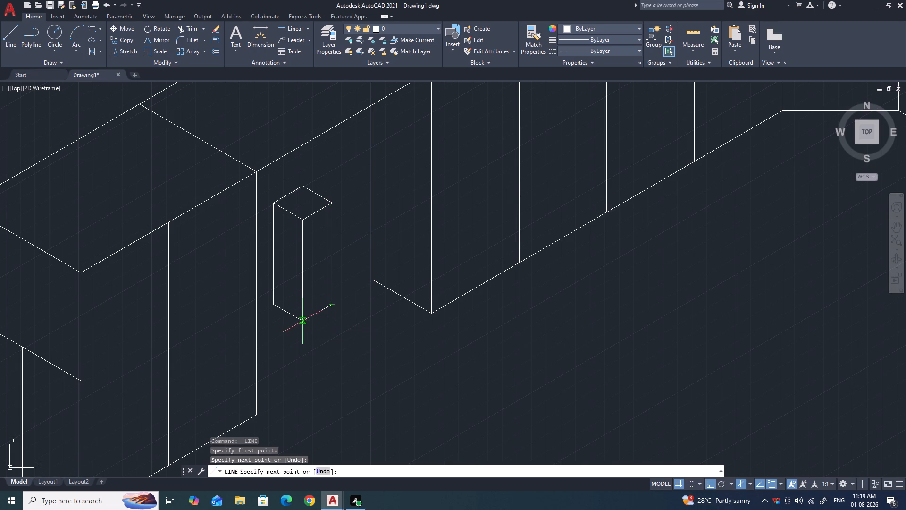
left_click(302, 323)
key("Escape")
In the left isoplane, draw a line forward from the small box's lower right corner past the adjacent unit, ending with a 50-unit vertical drop.
scroll(305, 290, "down", 2)
scroll(322, 316, "up", 1)
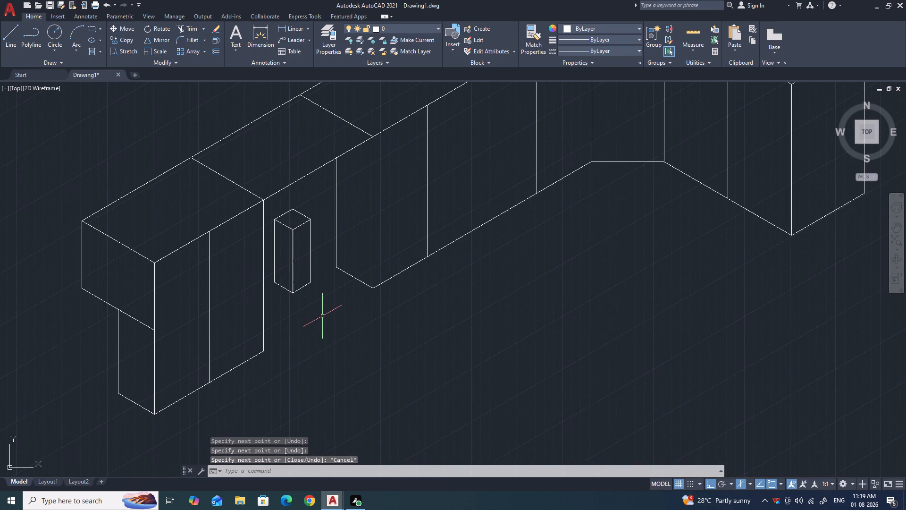
key("l")
key("Return")
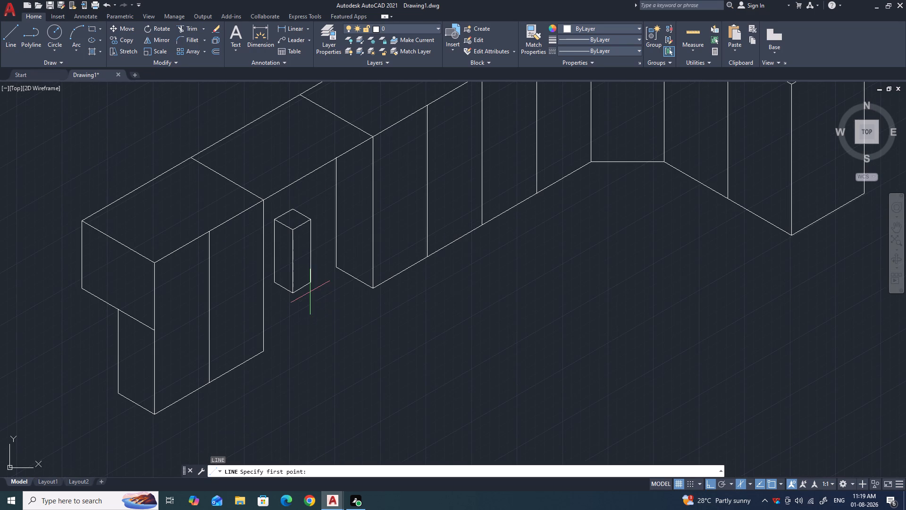
left_click(311, 283)
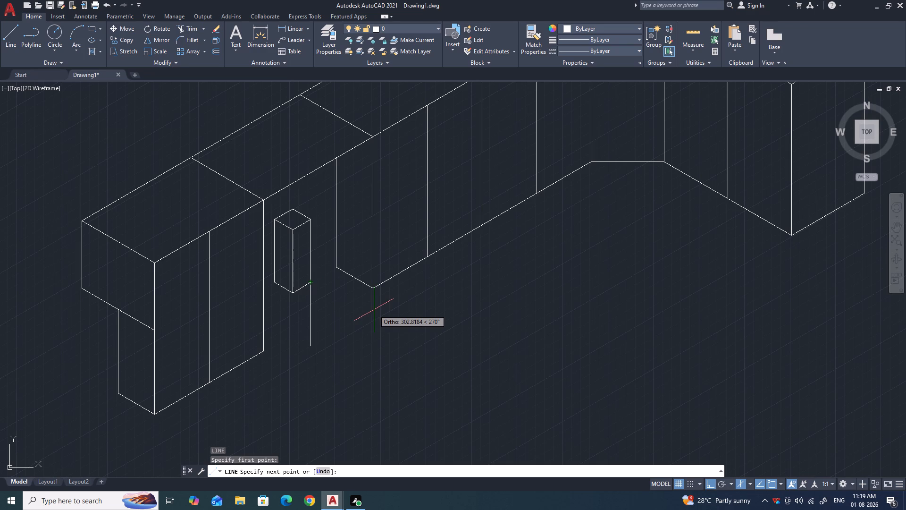
key("F5")
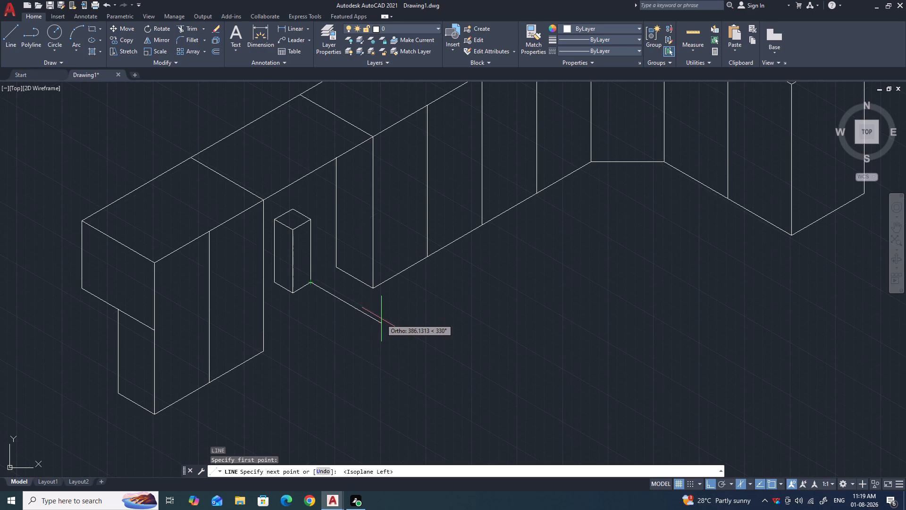
scroll(381, 317, "down", 1)
scroll(386, 327, "up", 1)
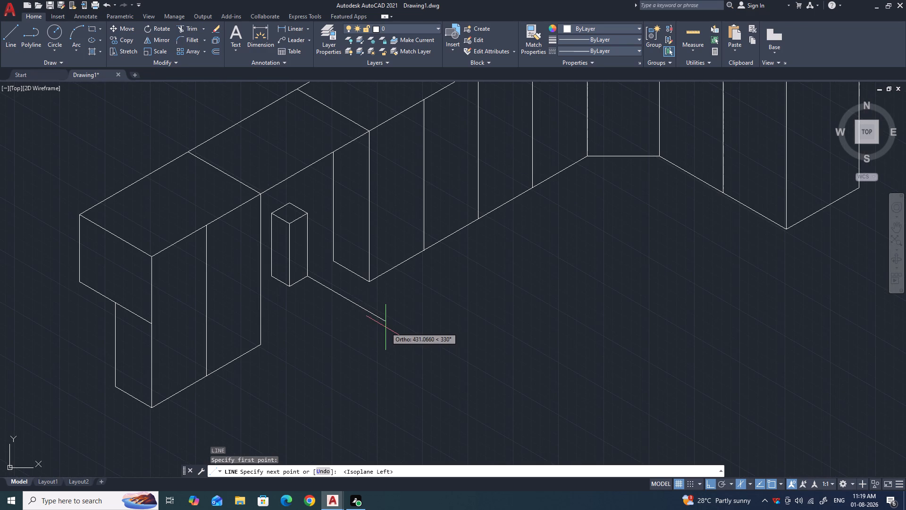
scroll(386, 327, "up", 1)
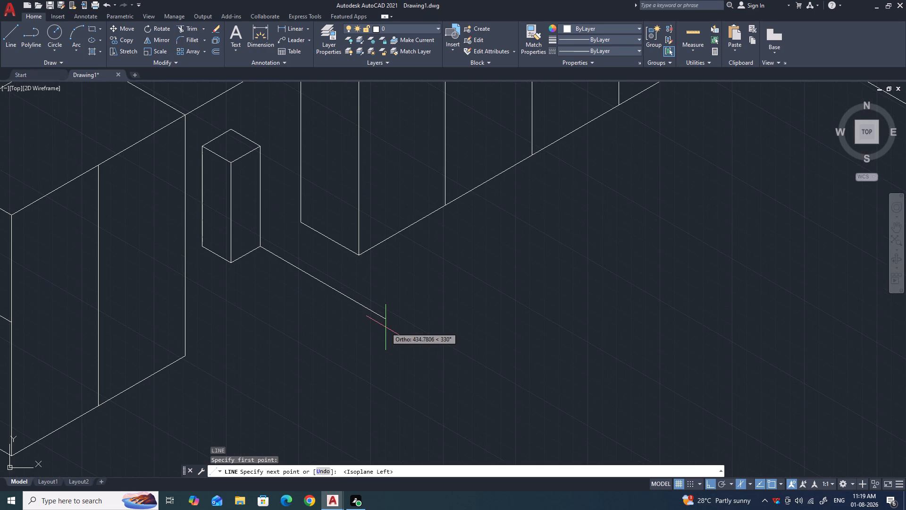
left_click(391, 328)
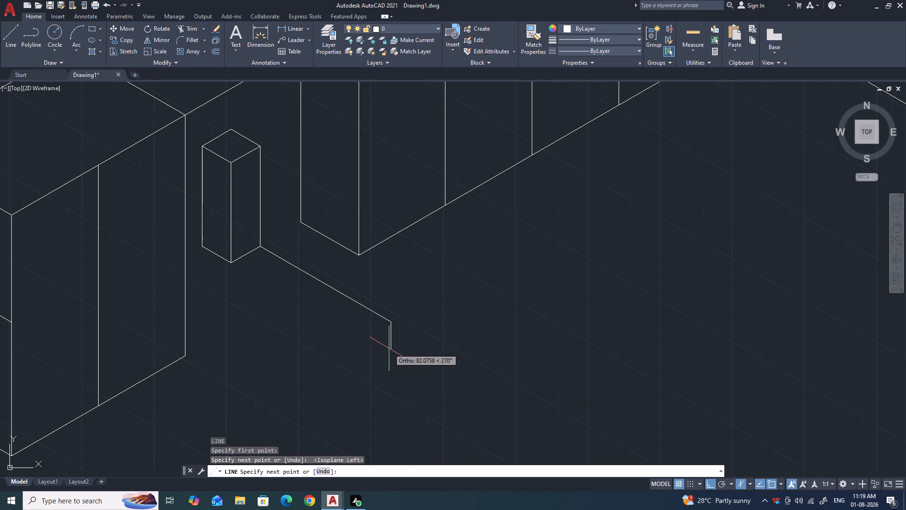
type("50")
key("Return")
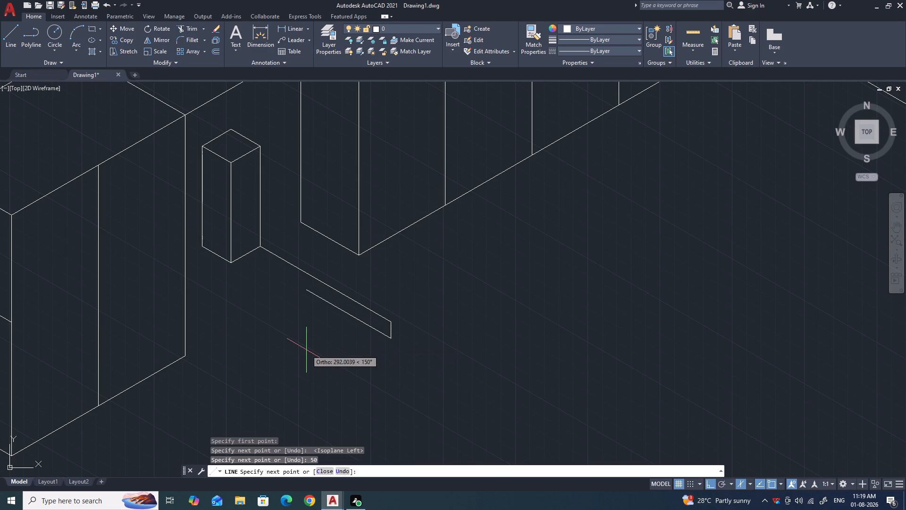
In the top isoplane, draw the slab's lower front edges to a corner directly below the small box's front corner, then back across the left unit's base.
key("F5")
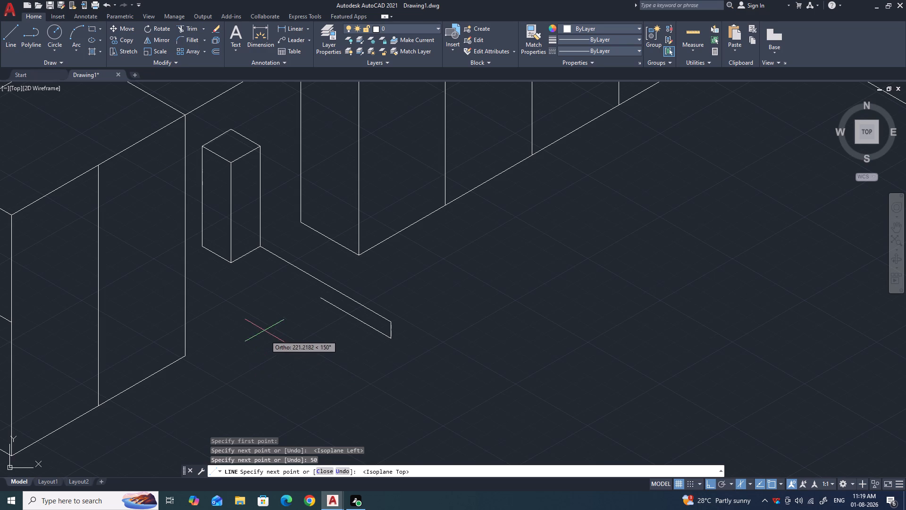
scroll(239, 353, "down", 1)
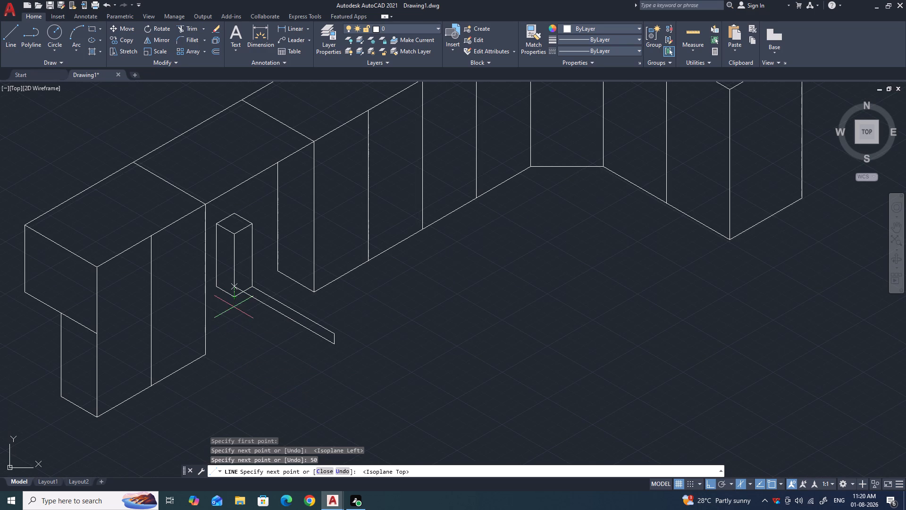
scroll(245, 339, "down", 4)
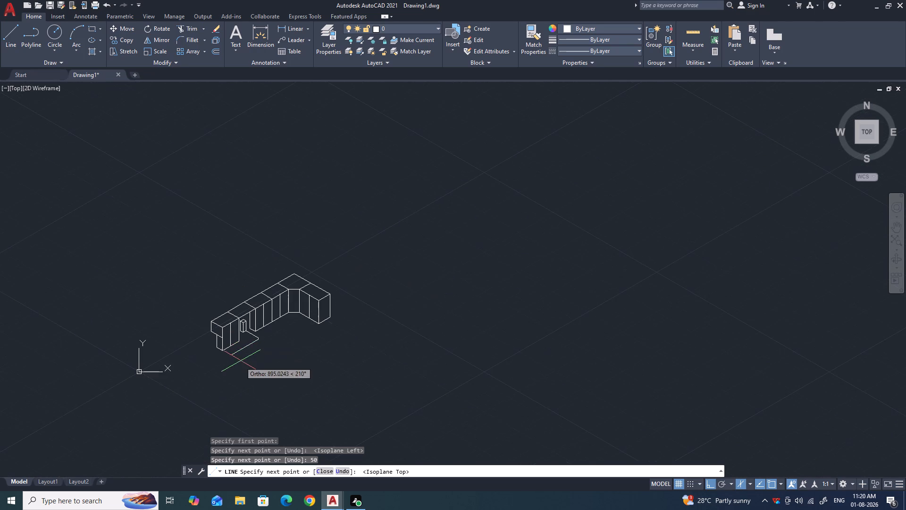
scroll(242, 357, "up", 2)
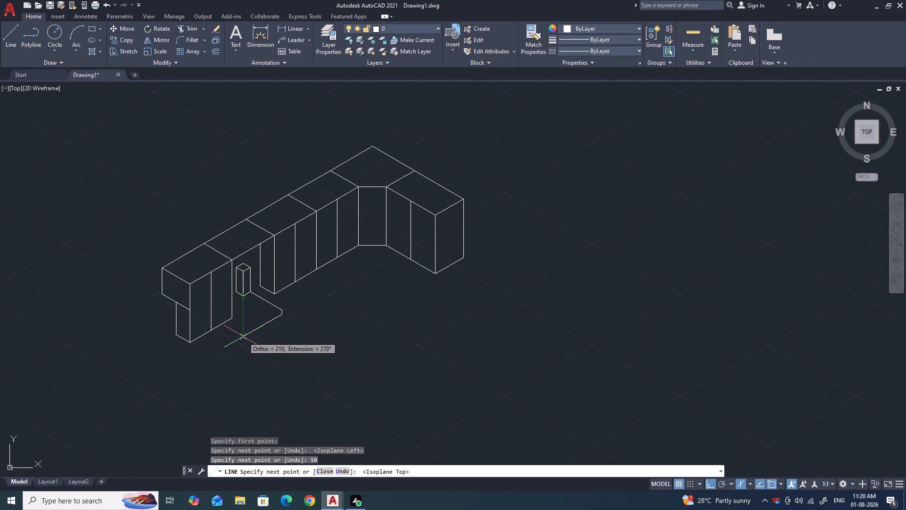
left_click(243, 337)
scroll(227, 324, "up", 4)
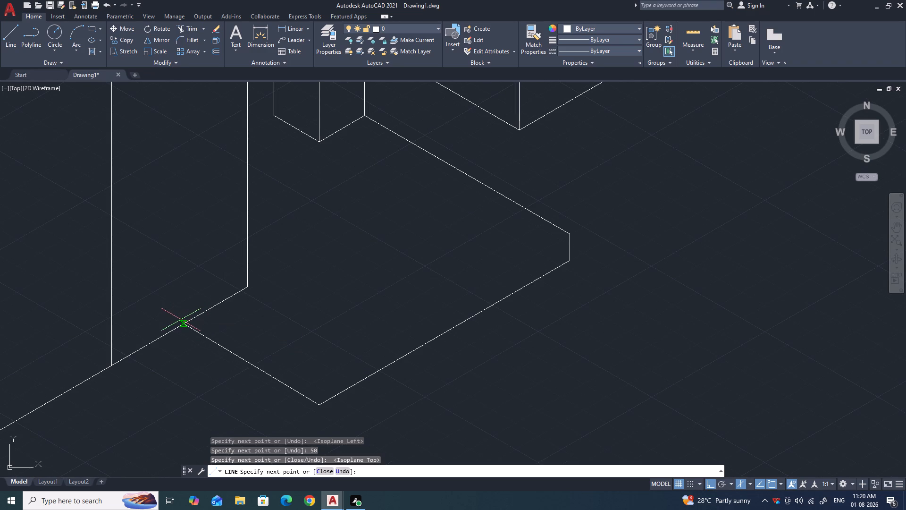
left_click(171, 316)
key("Escape")
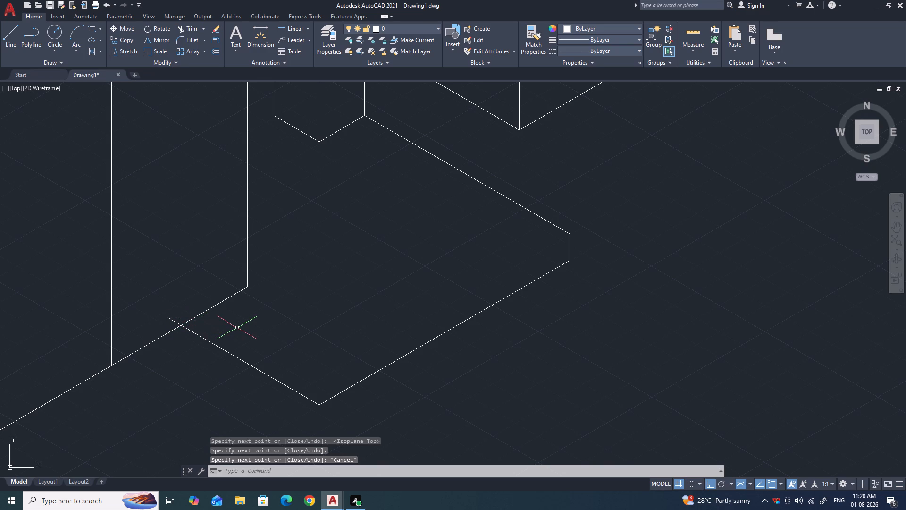
Draw the slab's parallel upper front edges from the top of the 50-unit drop, running back across the left unit's bottom edge.
key("l")
key("Return")
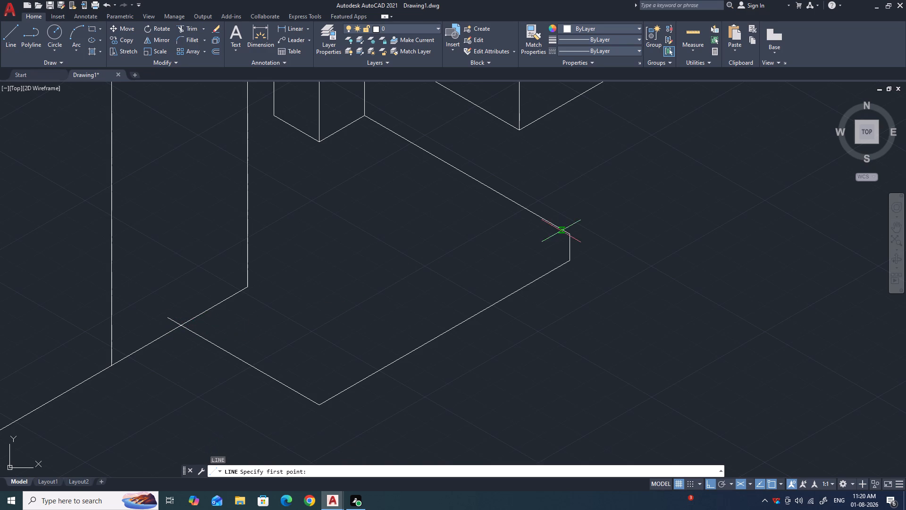
left_click(567, 235)
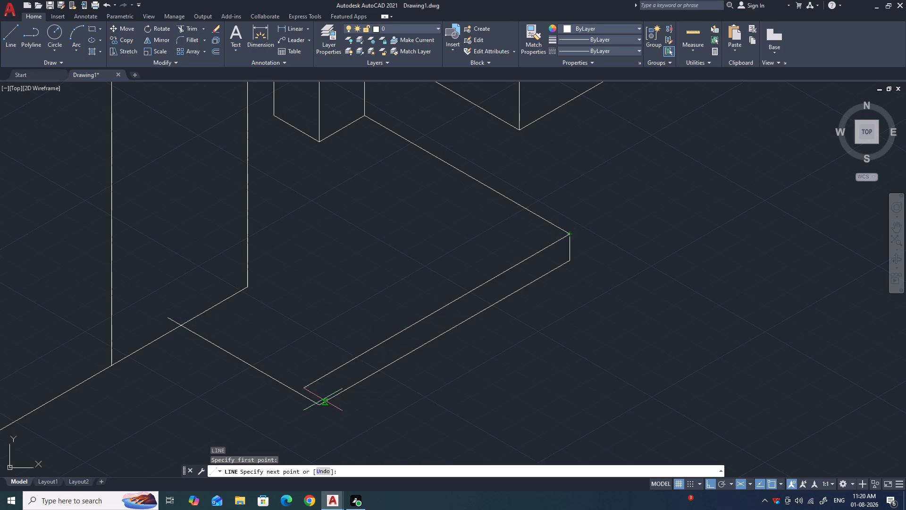
left_click(320, 378)
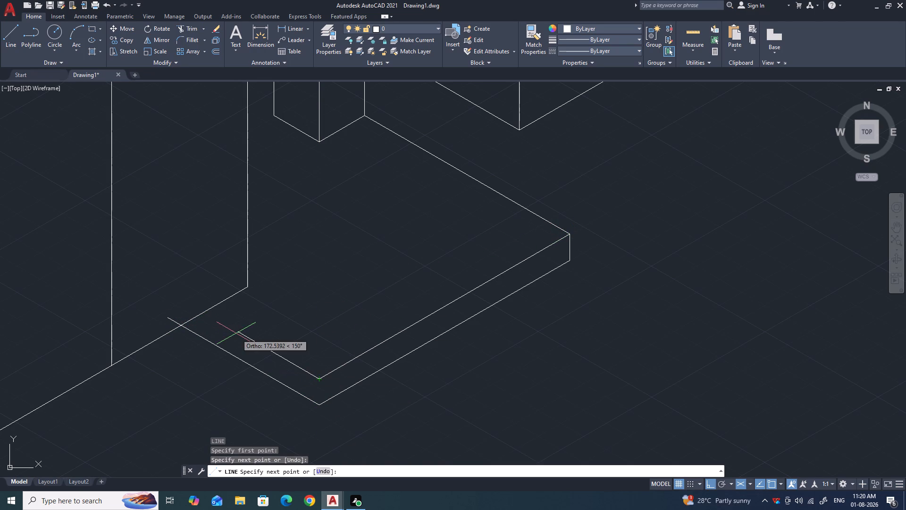
left_click(181, 300)
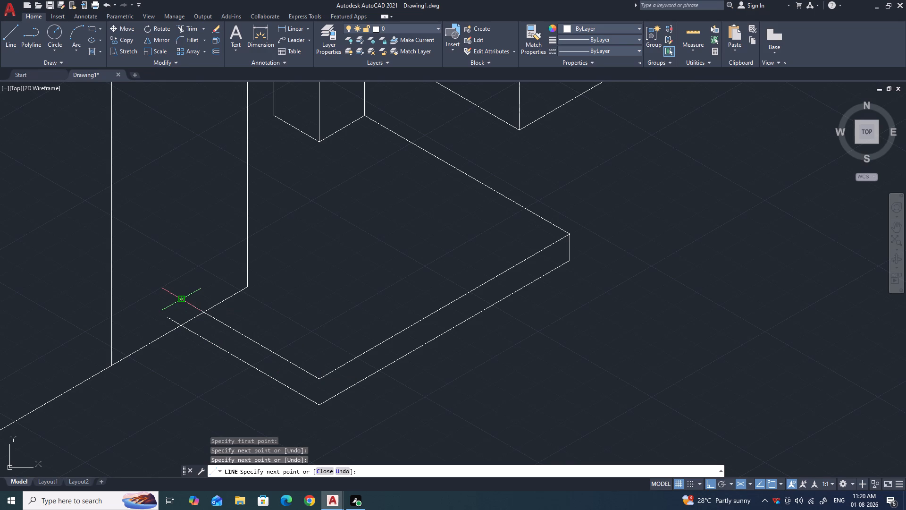
key("Escape")
Trim the two slab edges' overhanging ends at the left unit's bottom front edge.
type("TR")
key("Return")
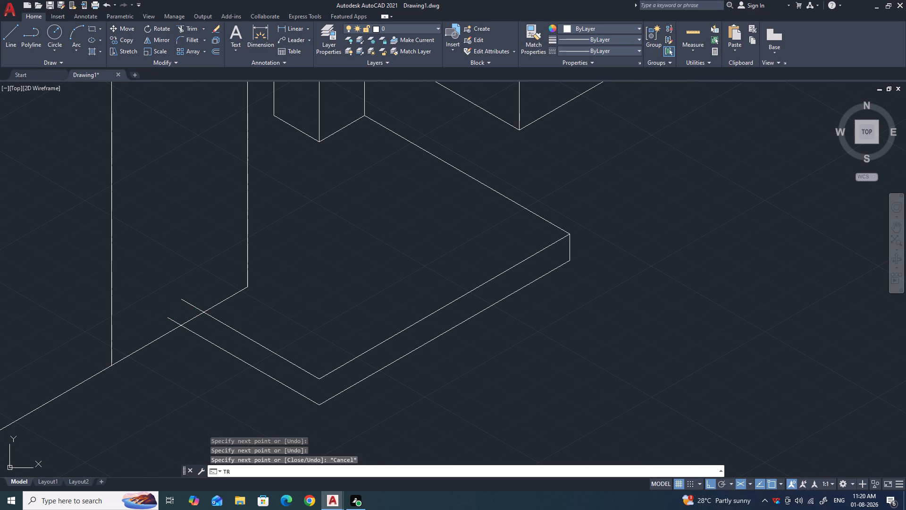
left_click(192, 306)
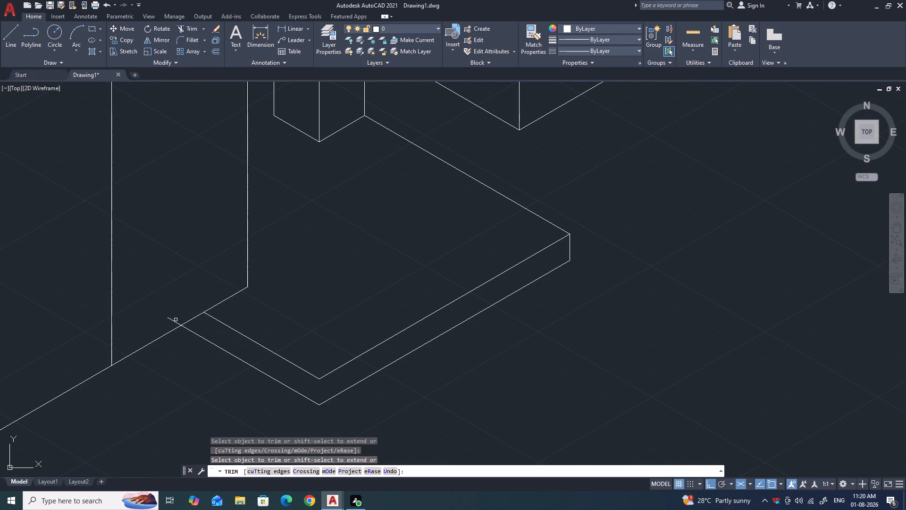
left_click(174, 321)
scroll(342, 277, "down", 2)
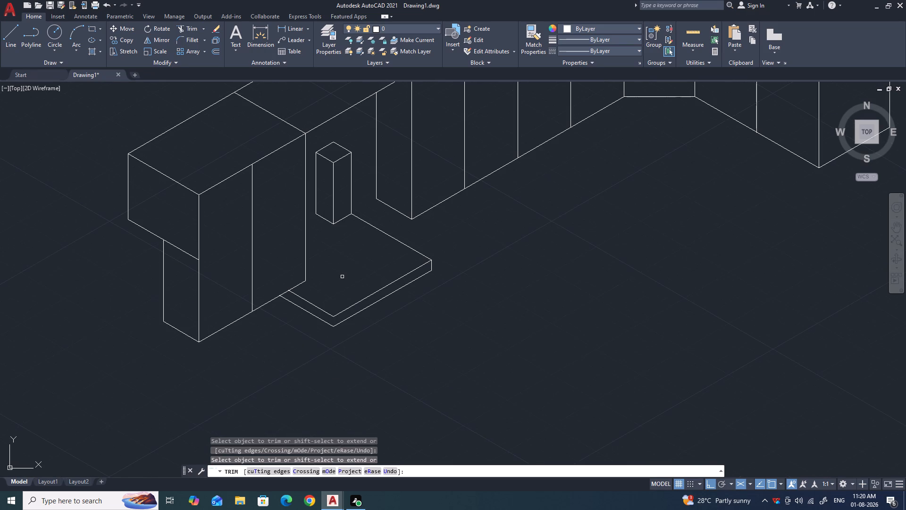
key("Escape")
Draw the slab's back edge from the small box's lower left corner toward the left unit and trim it at that unit's vertical edge.
scroll(307, 229, "up", 3)
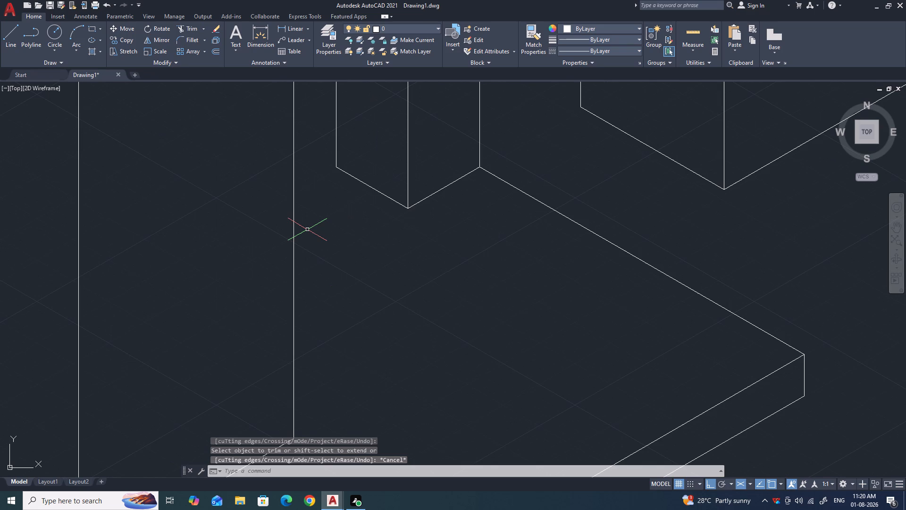
key("l")
key("Return")
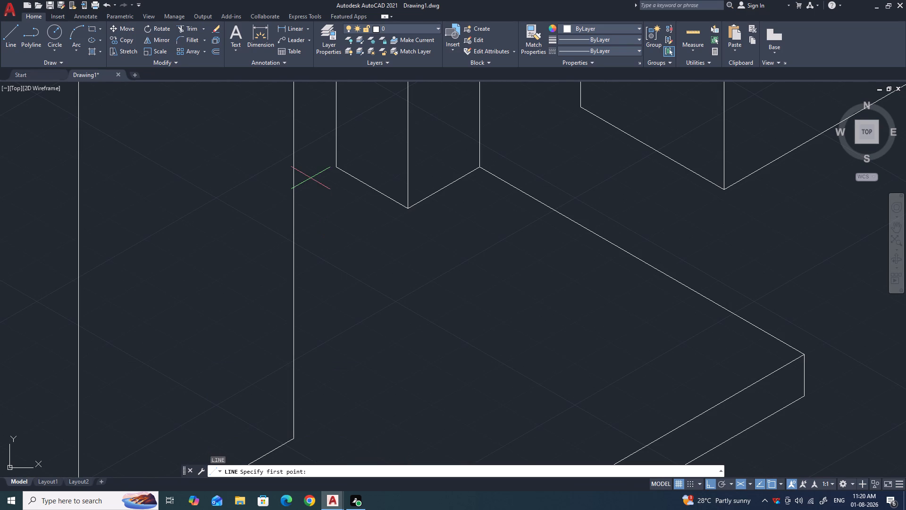
left_click(338, 168)
left_click(266, 211)
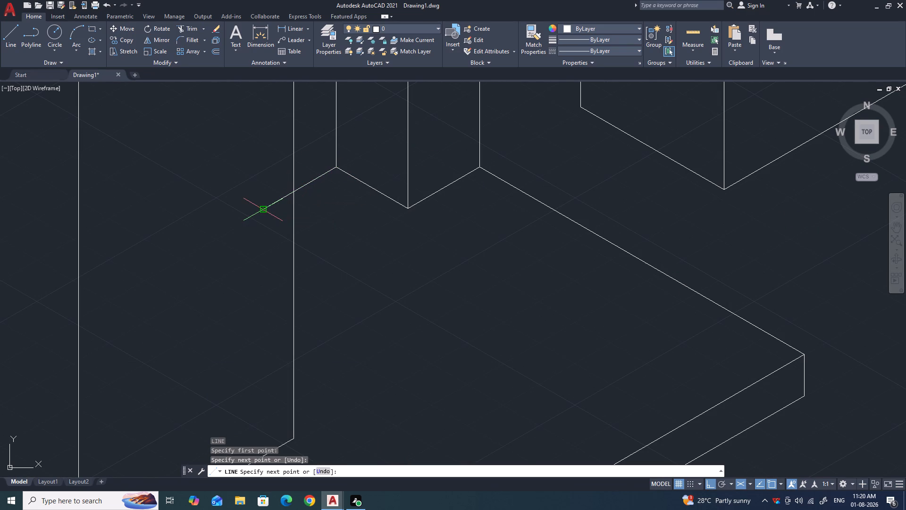
key("Escape")
type("TR")
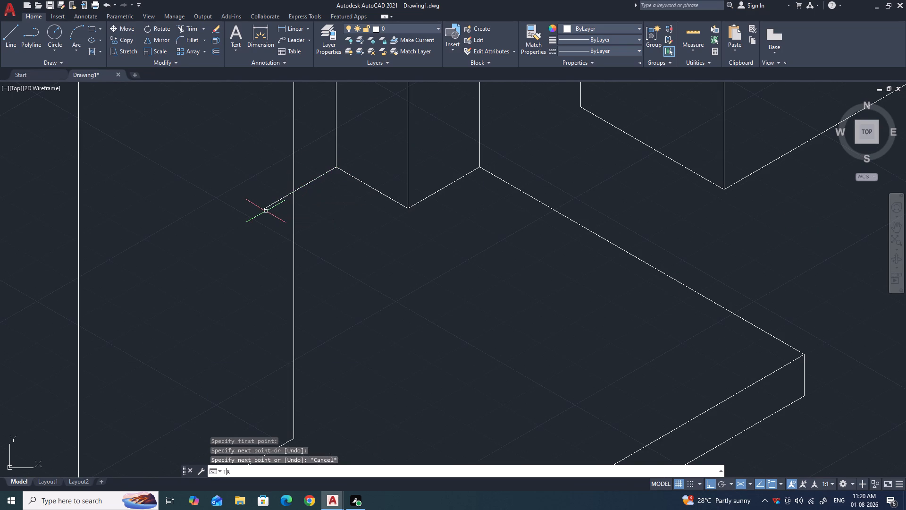
key("Return")
left_click(268, 206)
key("Escape")
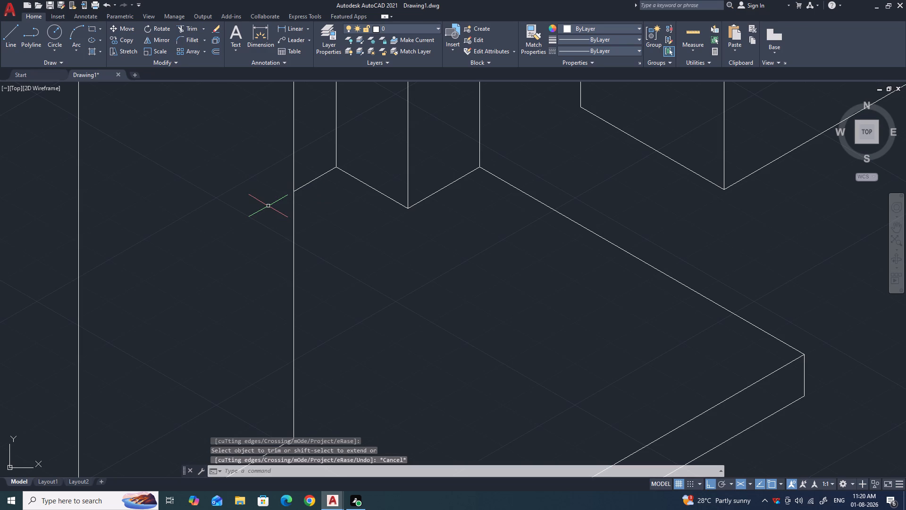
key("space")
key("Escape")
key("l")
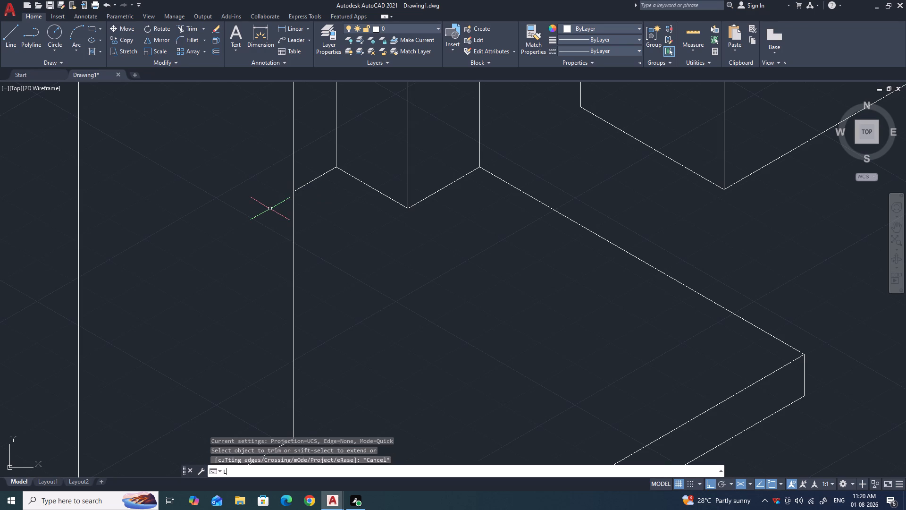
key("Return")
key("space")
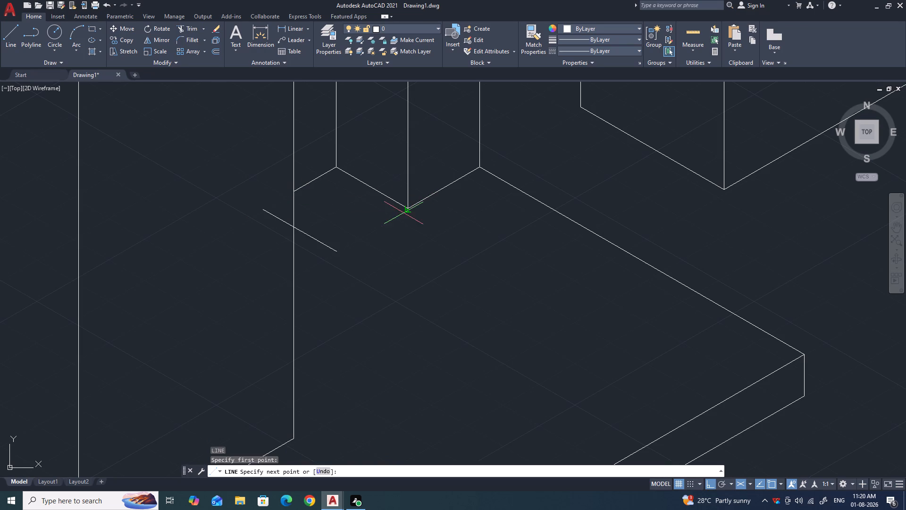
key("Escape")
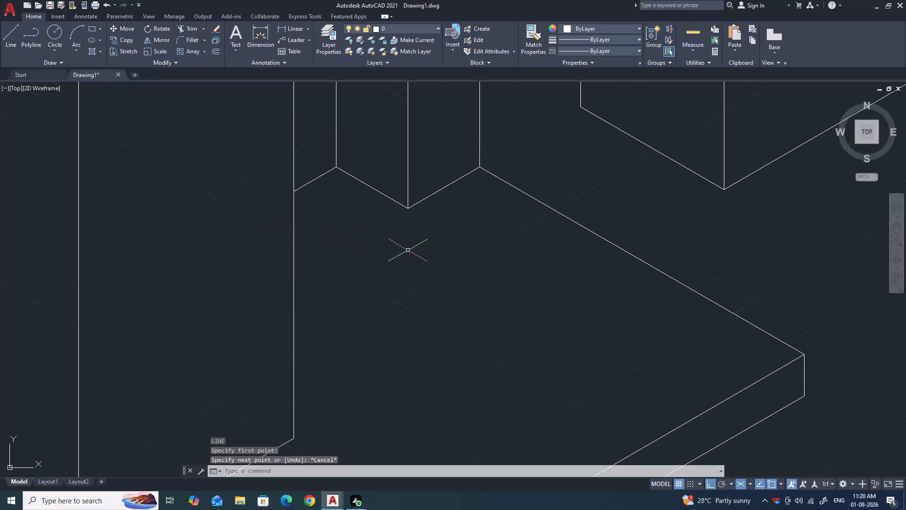
In the right isoplane, draw a vertical line from the small box's lower front corner through the slab's upper front corner to its lower front corner.
key("l")
key("Return")
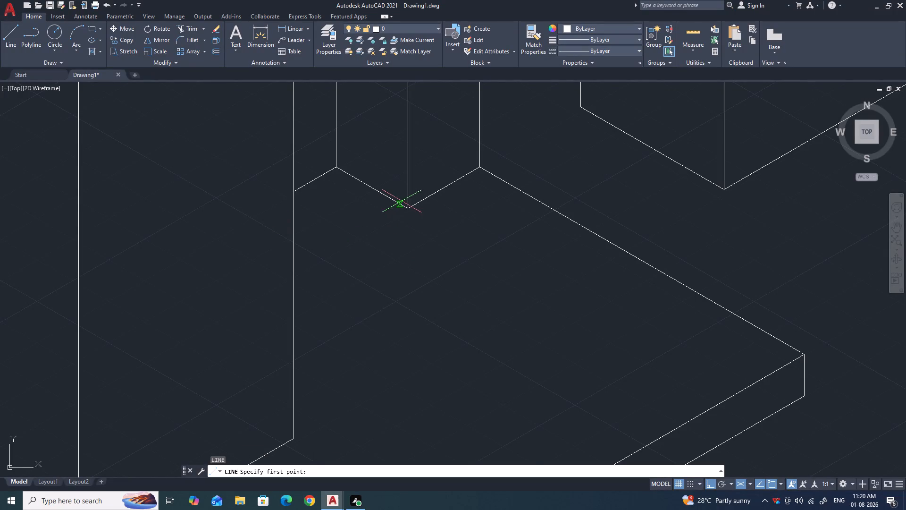
left_click(409, 210)
scroll(403, 189, "down", 4)
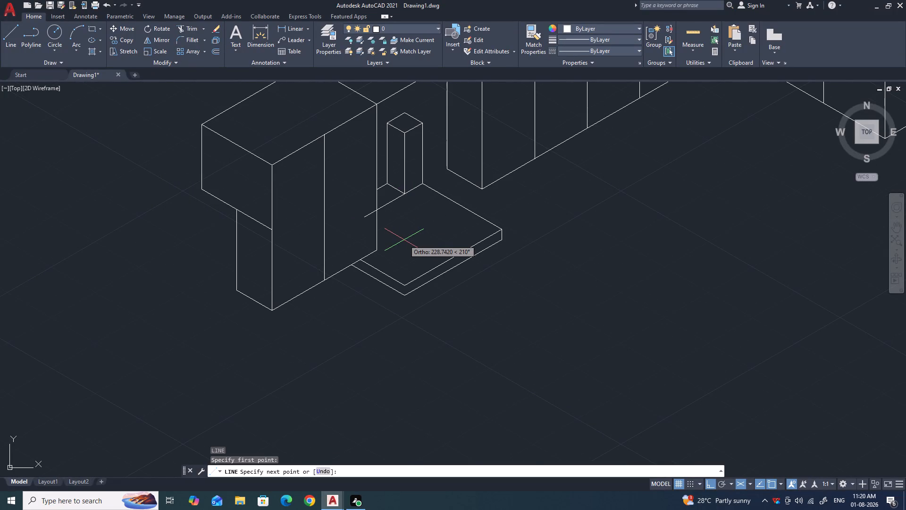
key("F5")
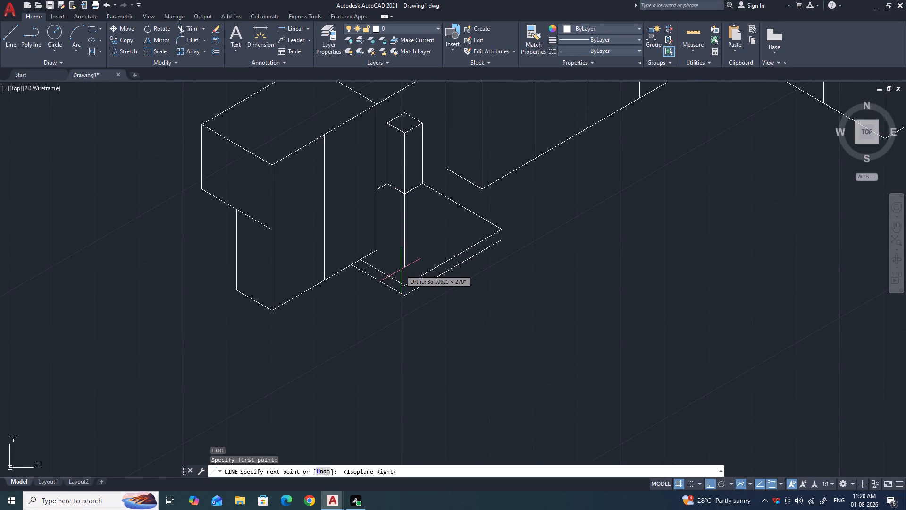
scroll(403, 287, "up", 3)
left_click(403, 288)
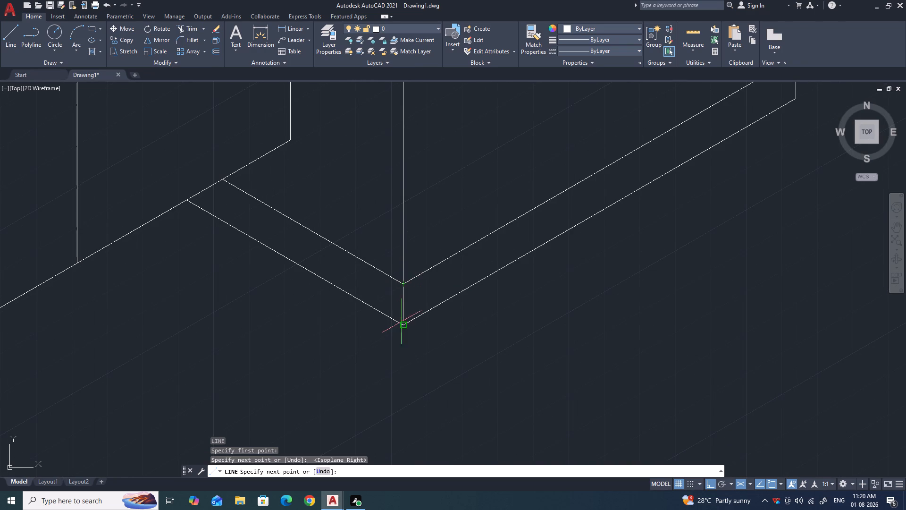
left_click(403, 325)
key("Escape")
scroll(379, 244, "down", 4)
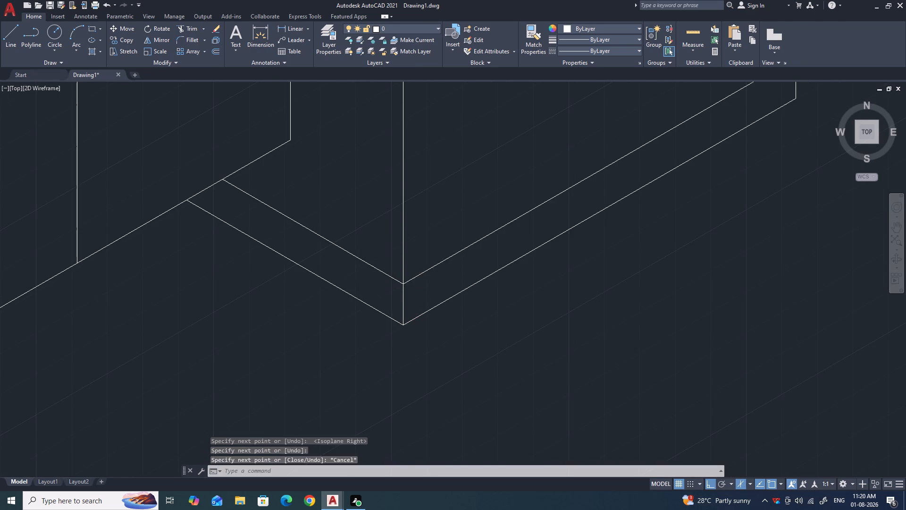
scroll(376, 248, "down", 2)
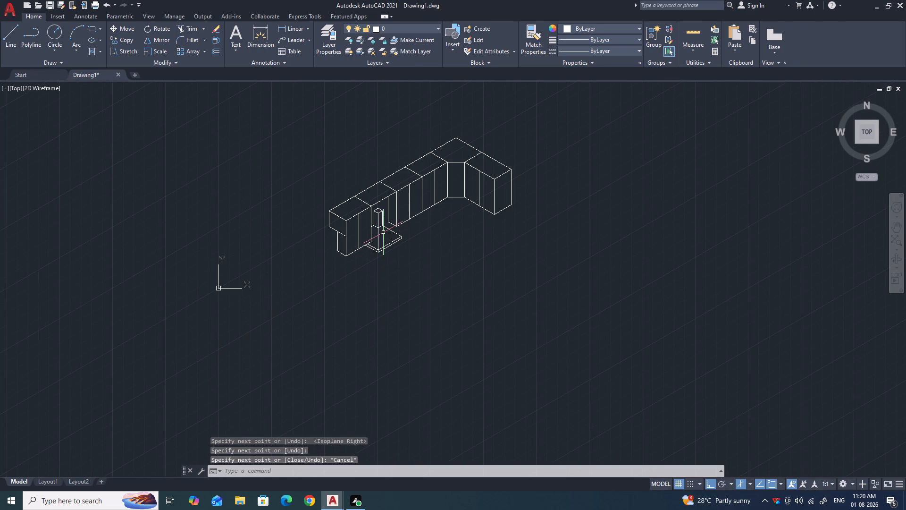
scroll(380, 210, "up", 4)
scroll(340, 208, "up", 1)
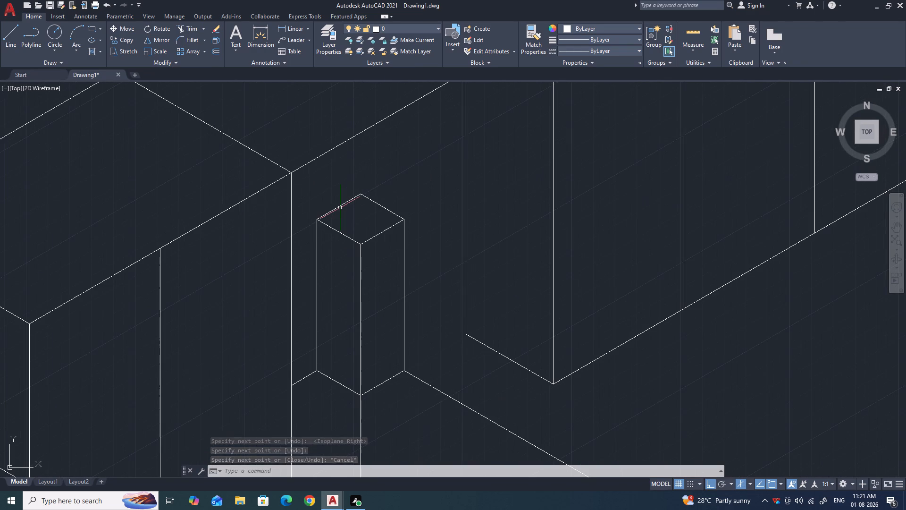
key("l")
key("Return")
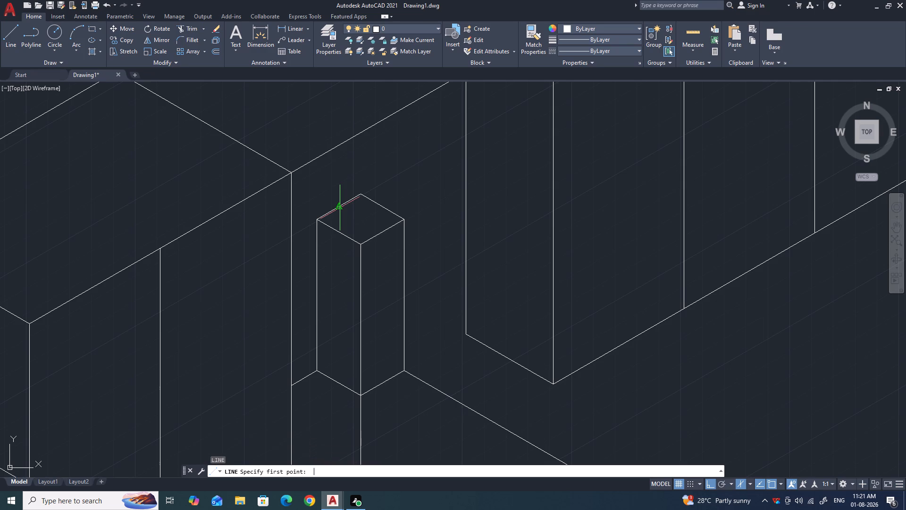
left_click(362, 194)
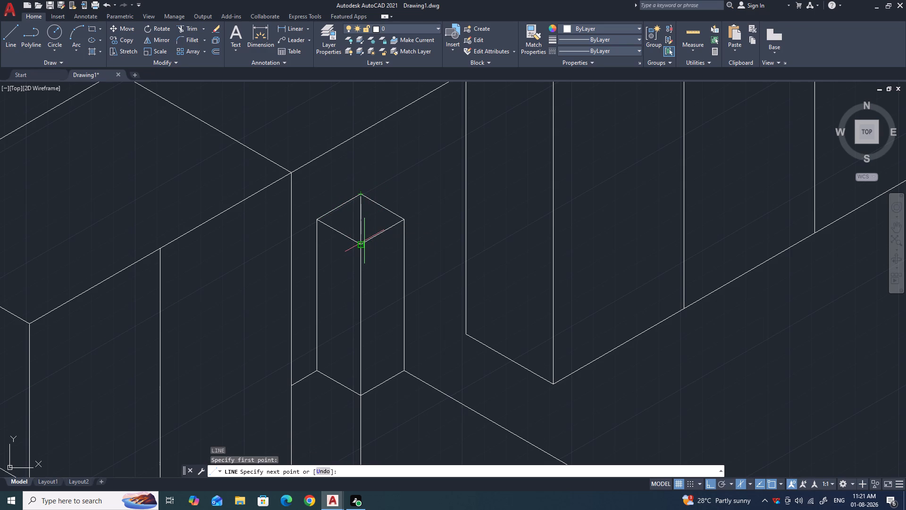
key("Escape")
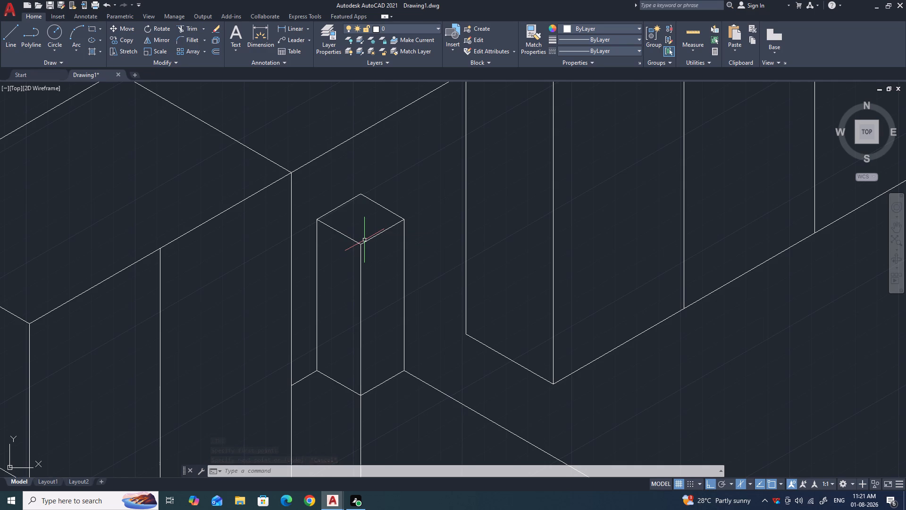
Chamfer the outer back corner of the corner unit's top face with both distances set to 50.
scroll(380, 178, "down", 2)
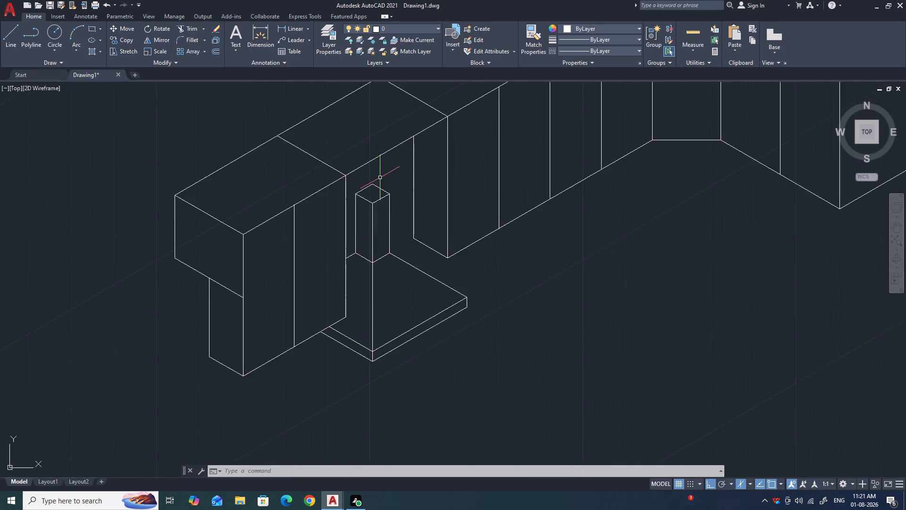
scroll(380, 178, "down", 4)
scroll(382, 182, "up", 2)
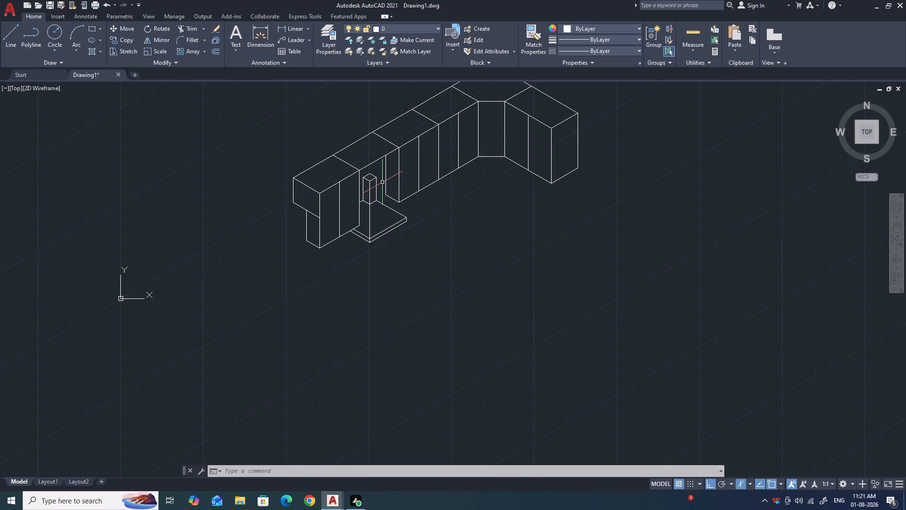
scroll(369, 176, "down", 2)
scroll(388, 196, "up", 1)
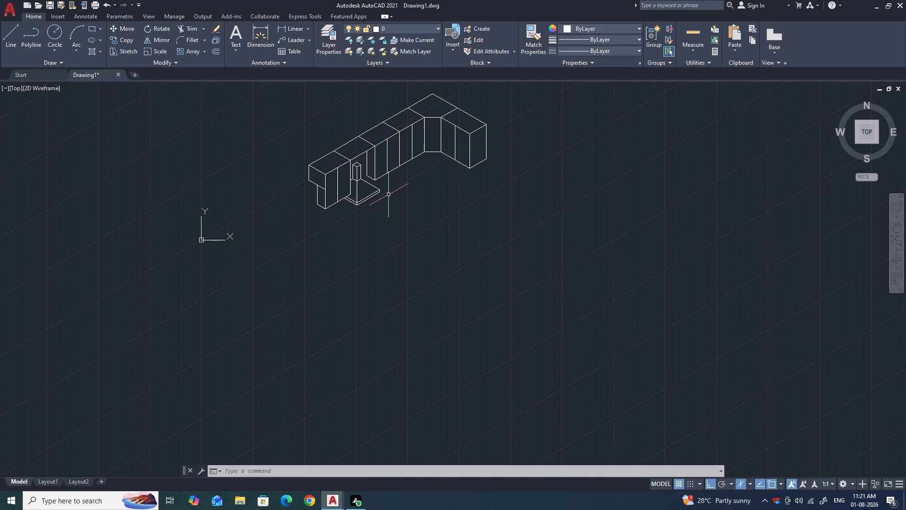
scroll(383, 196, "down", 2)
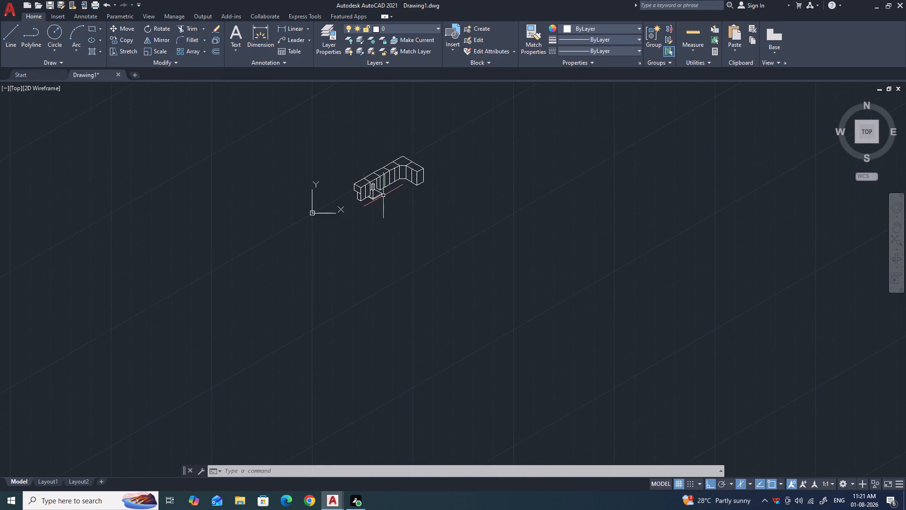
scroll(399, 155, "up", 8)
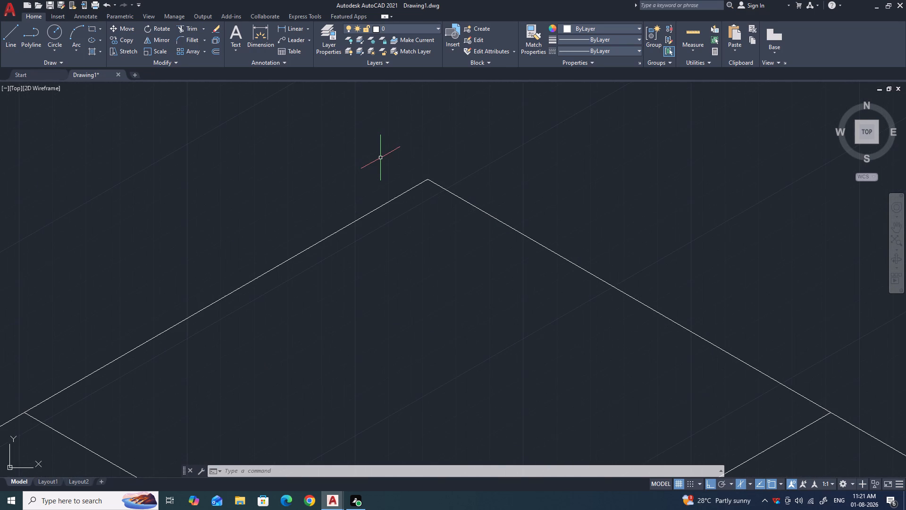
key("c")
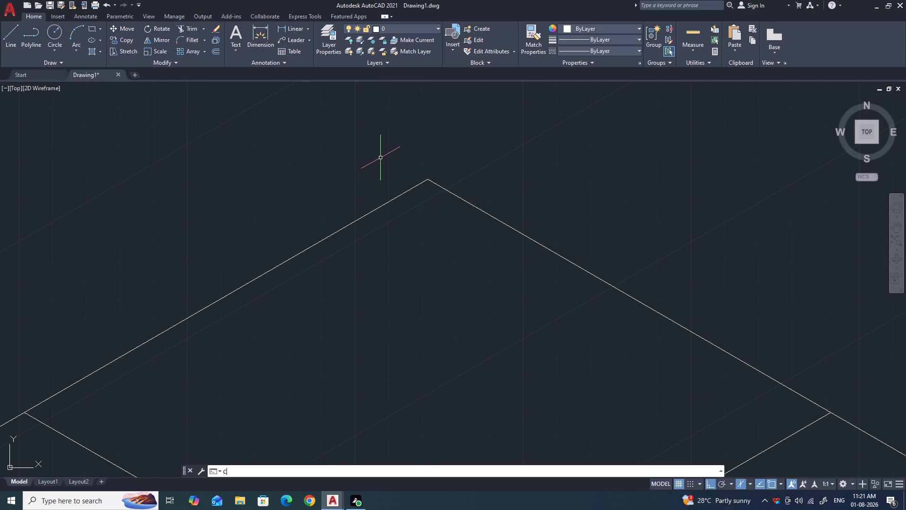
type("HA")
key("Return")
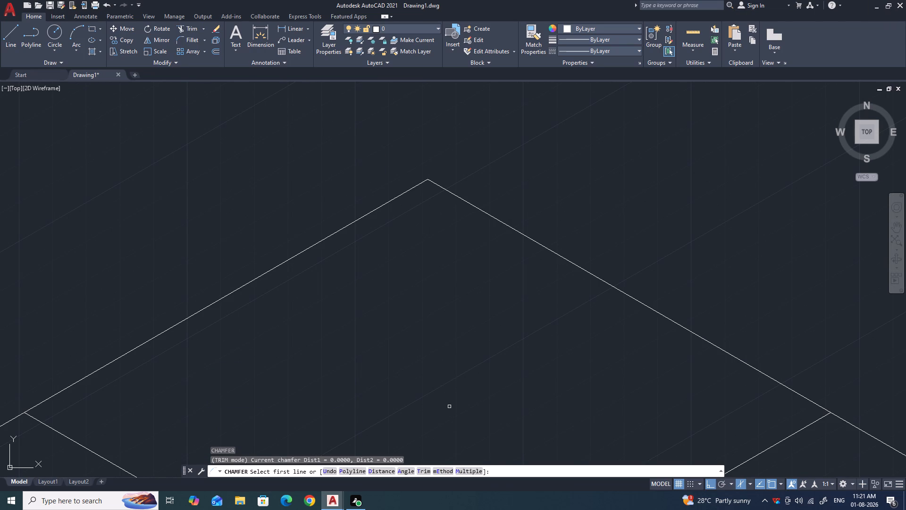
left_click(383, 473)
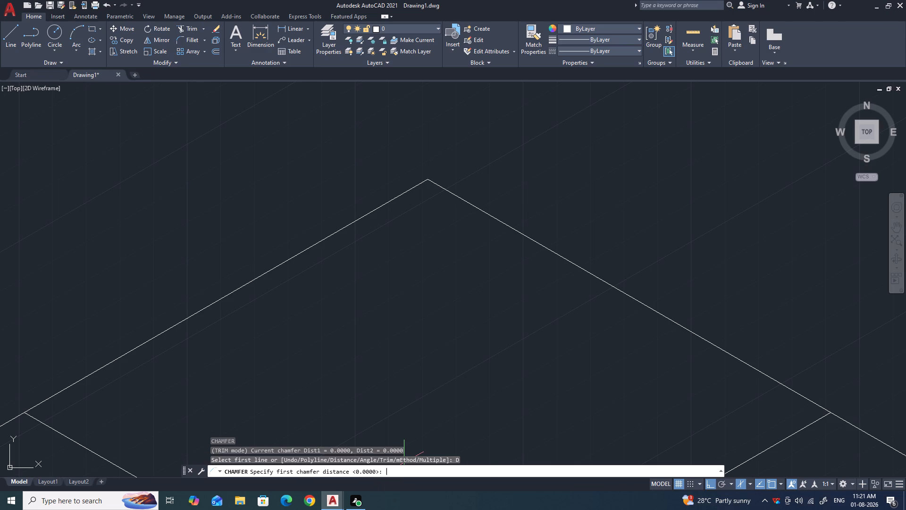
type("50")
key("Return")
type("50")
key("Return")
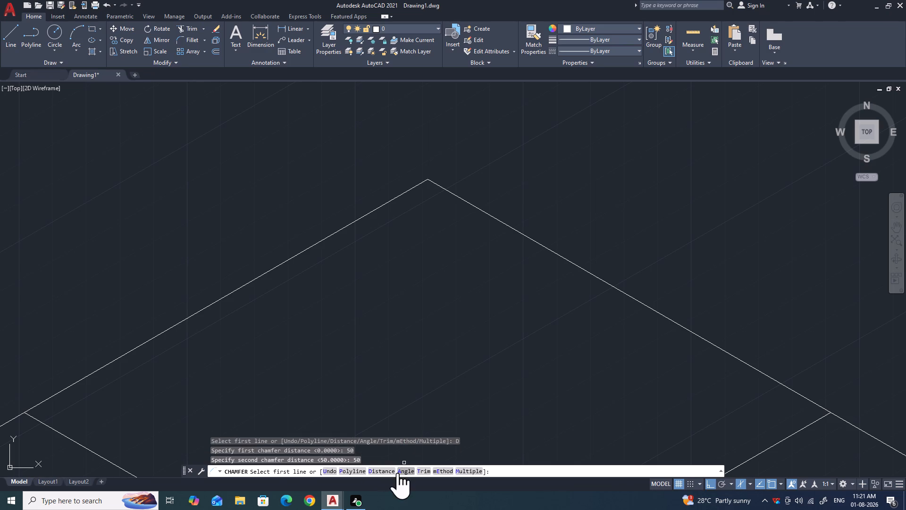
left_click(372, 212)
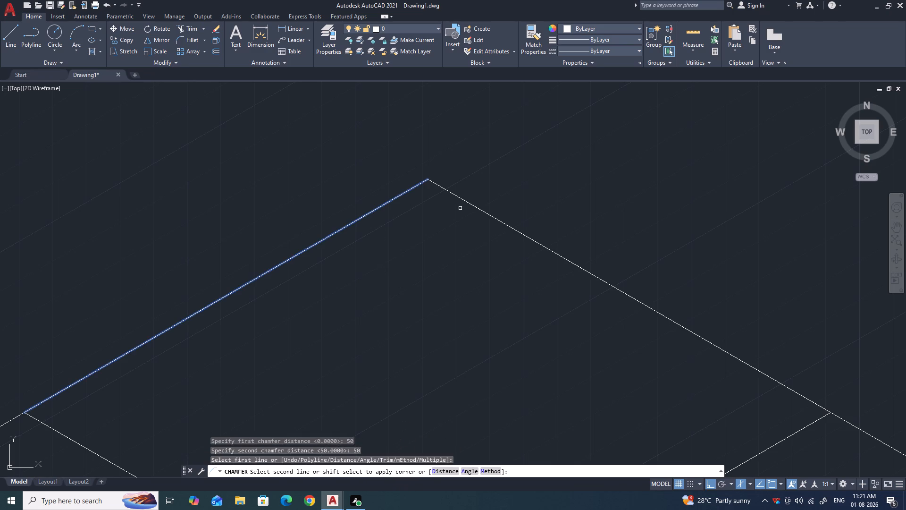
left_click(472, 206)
Chamfer the corner unit's outer back corner again, with both distances set to 100.
scroll(394, 218, "down", 4)
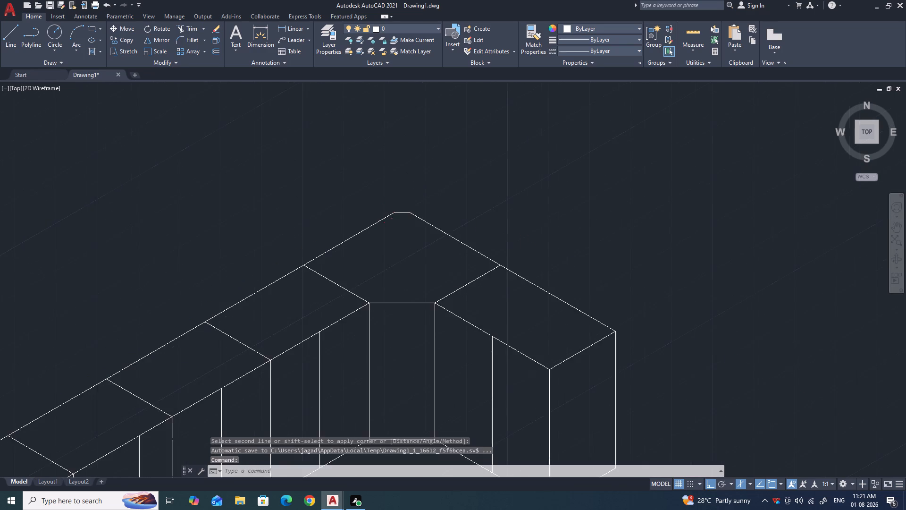
scroll(394, 218, "down", 2)
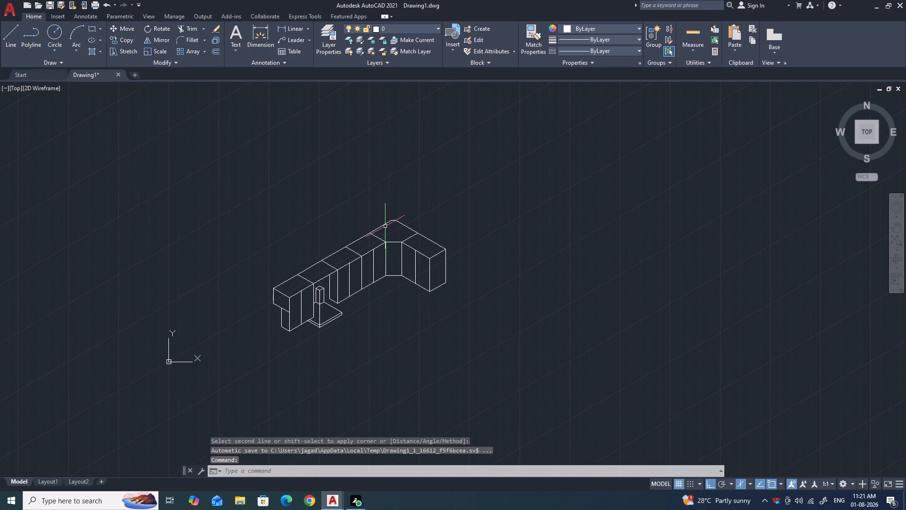
scroll(385, 226, "down", 2)
scroll(372, 223, "up", 2)
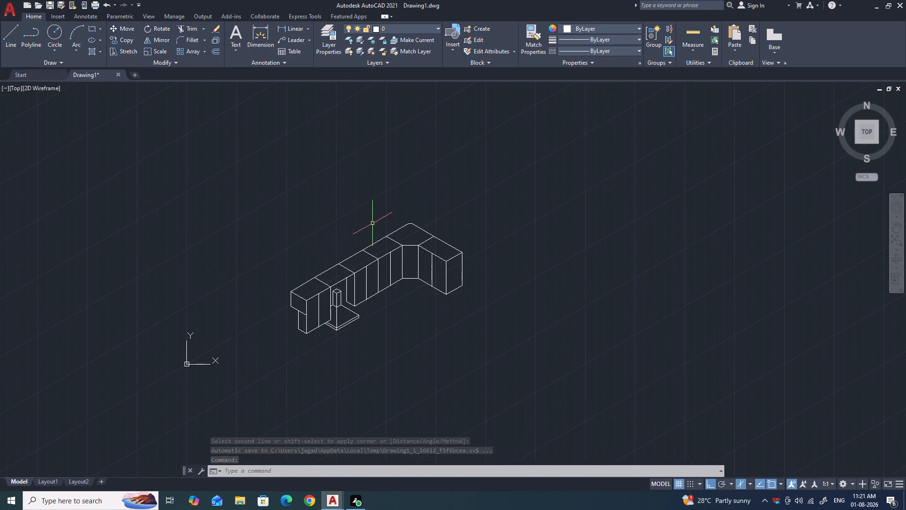
scroll(407, 224, "up", 4)
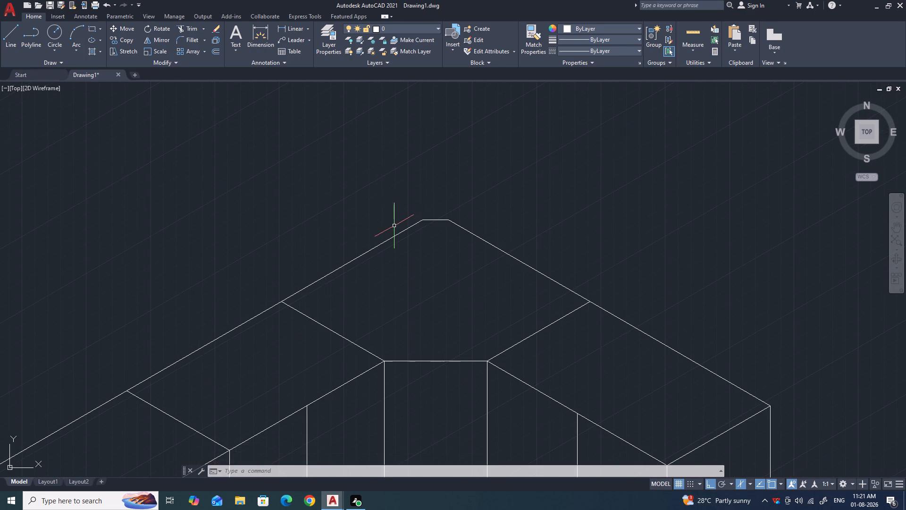
key("space")
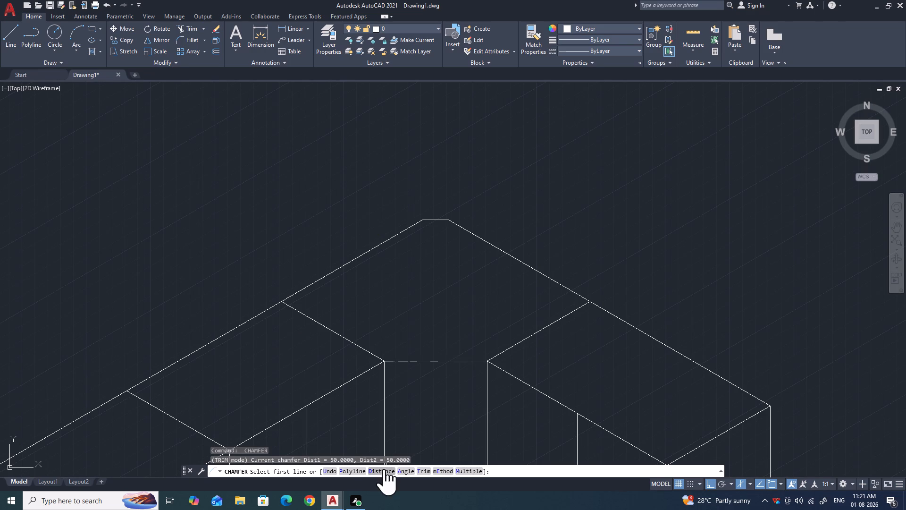
left_click(384, 469)
type("100")
key("Return")
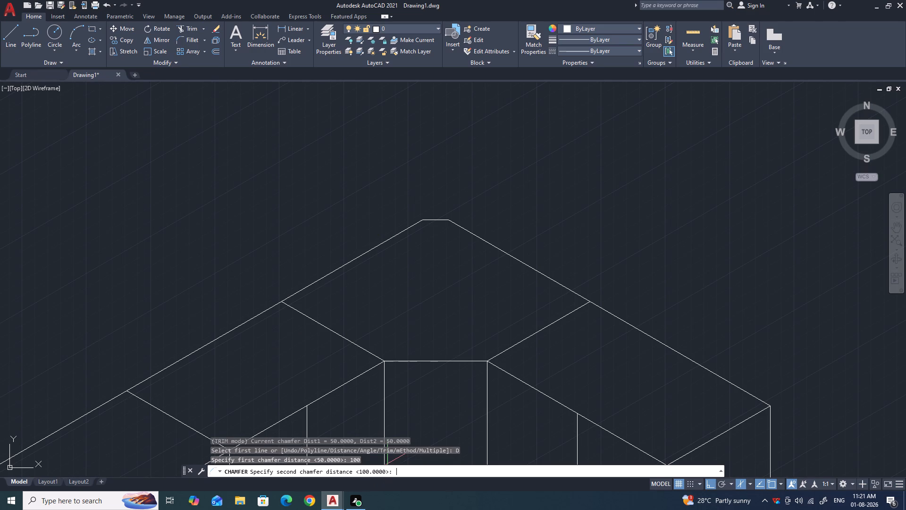
type("100")
key("Return")
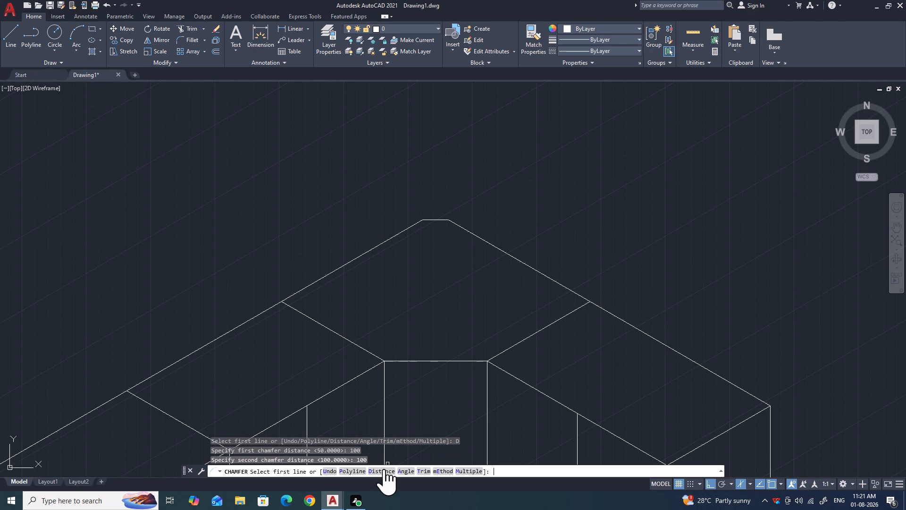
left_click(403, 232)
left_click(466, 231)
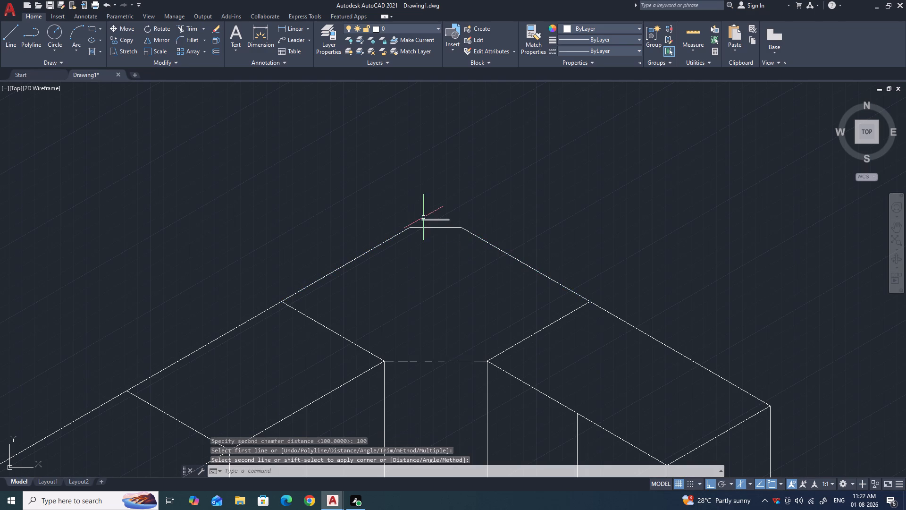
Delete the leftover short line of the 50-unit chamfer beyond the corner unit's new chamfer edge.
scroll(440, 219, "up", 3)
left_click_drag(446, 232, 439, 225)
left_click(415, 208)
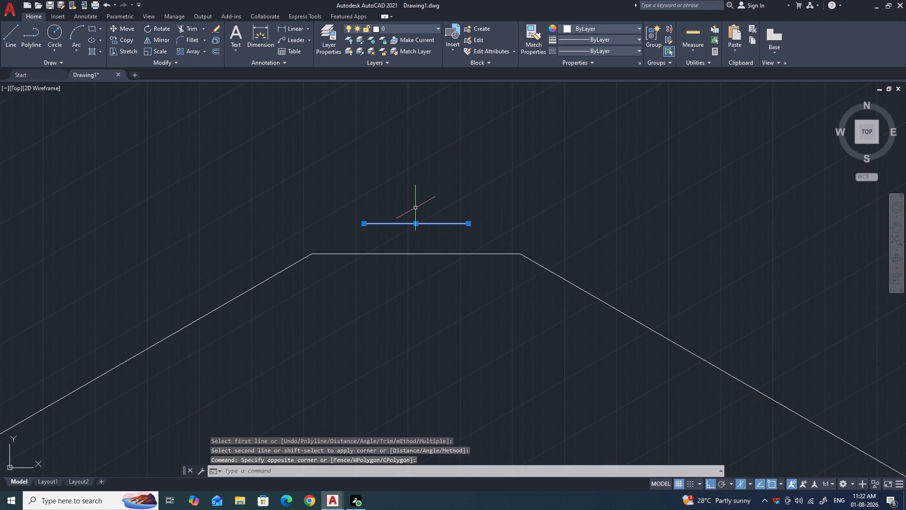
key("Delete")
Examine the whole isometric row, from the chamfered corner unit to the open bay with the small box and slab.
scroll(415, 208, "down", 8)
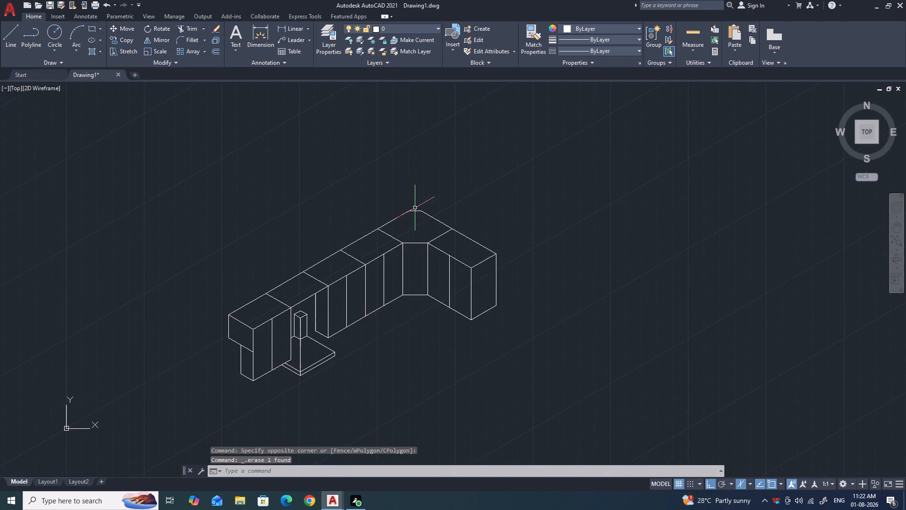
scroll(415, 208, "down", 1)
scroll(304, 255, "up", 2)
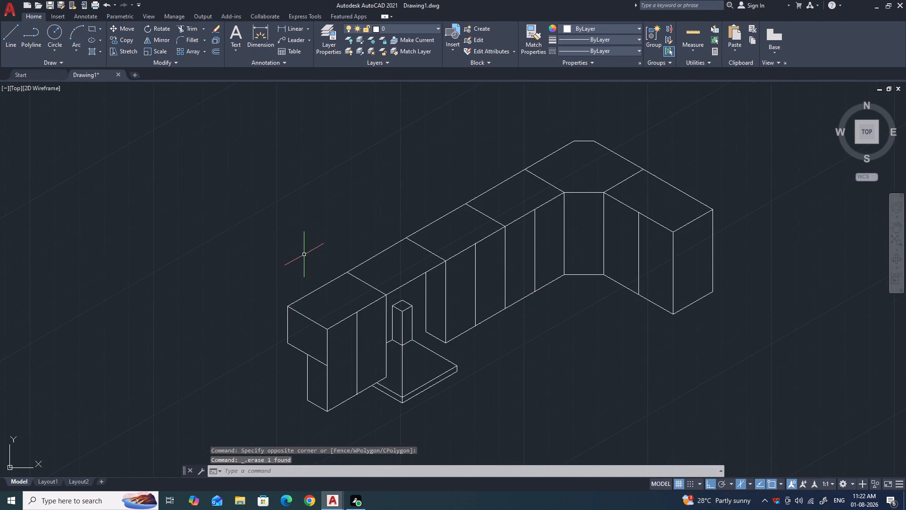
scroll(304, 255, "down", 1)
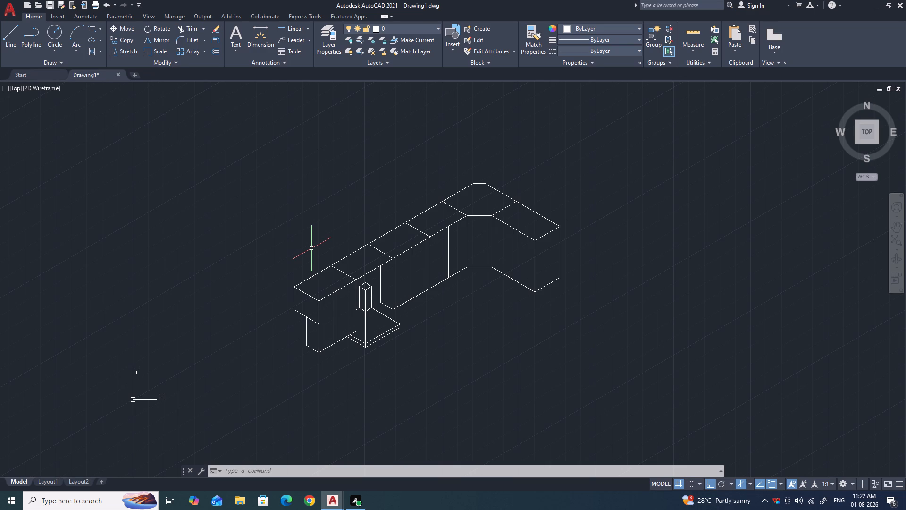
scroll(334, 238, "down", 2)
scroll(396, 261, "up", 2)
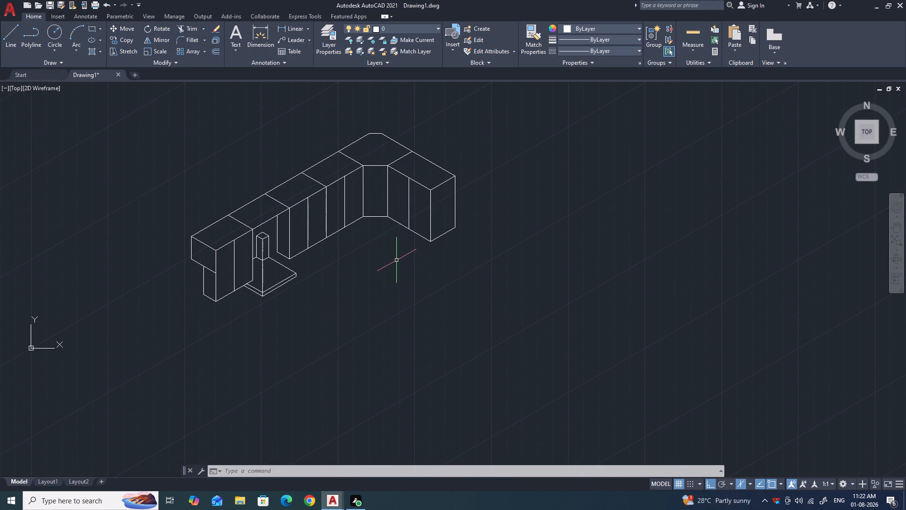
scroll(220, 216, "up", 2)
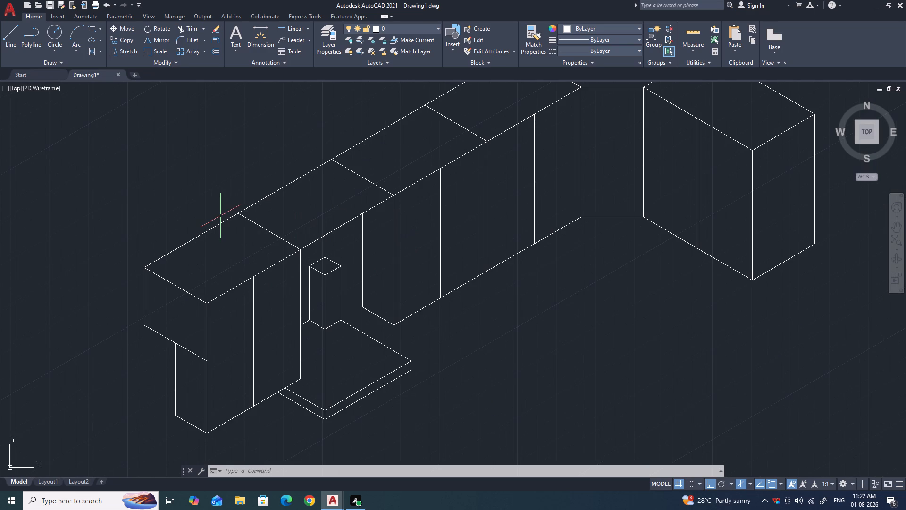
scroll(240, 221, "down", 2)
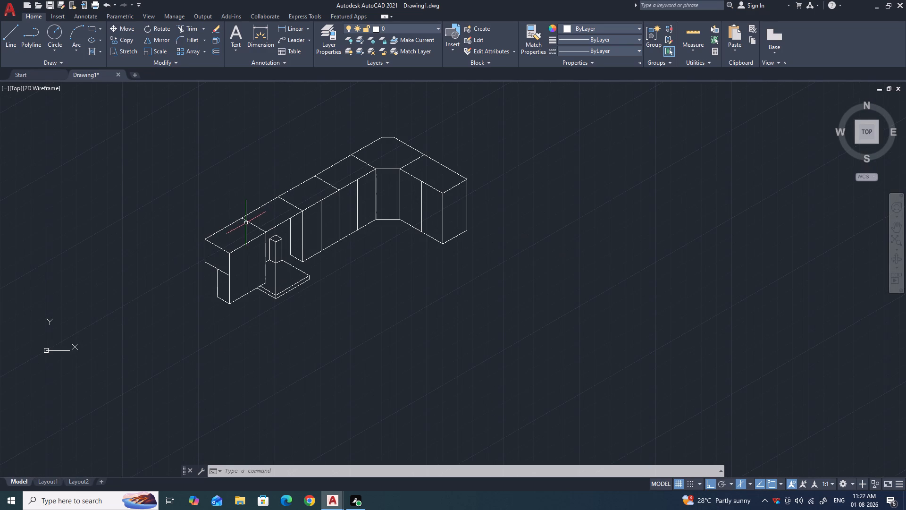
scroll(256, 223, "down", 1)
scroll(233, 231, "up", 2)
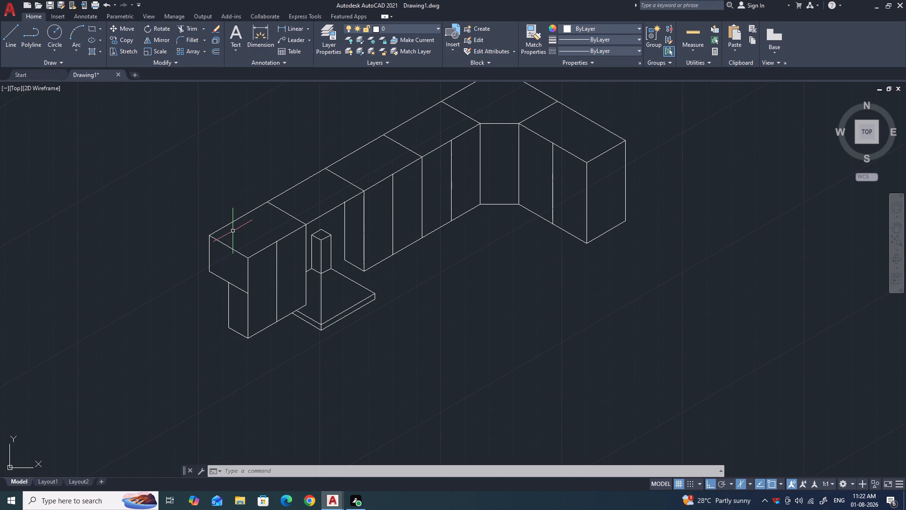
scroll(233, 231, "down", 1)
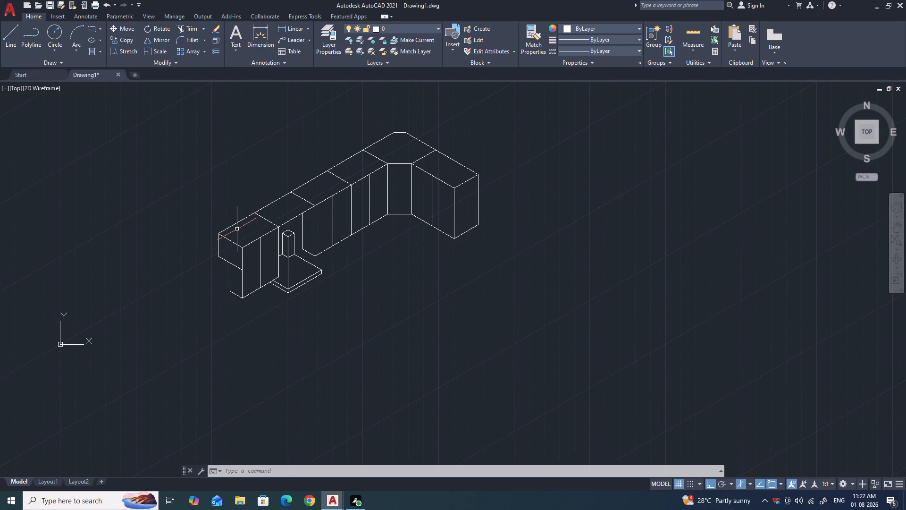
scroll(306, 184, "up", 2)
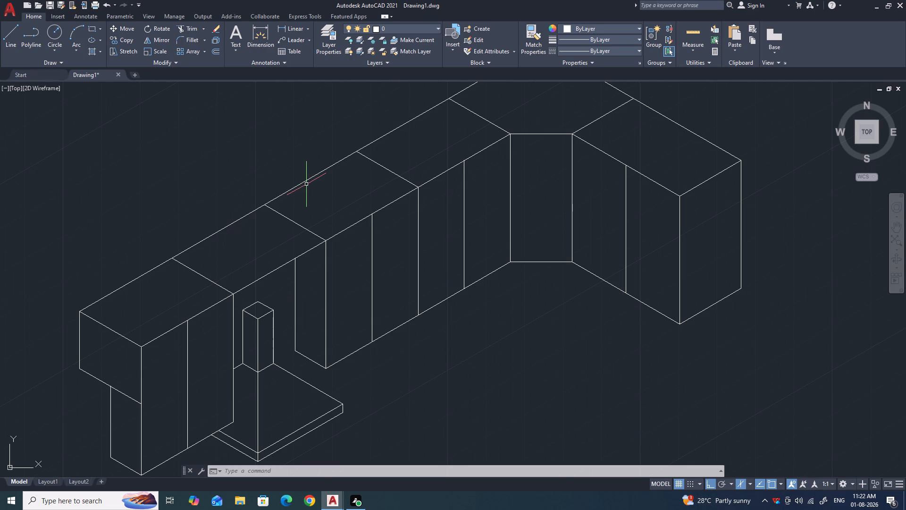
scroll(306, 184, "down", 1)
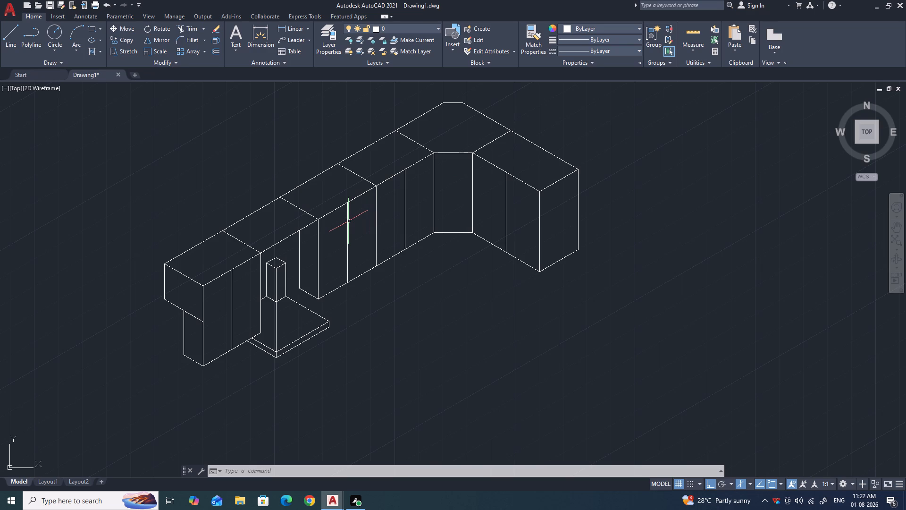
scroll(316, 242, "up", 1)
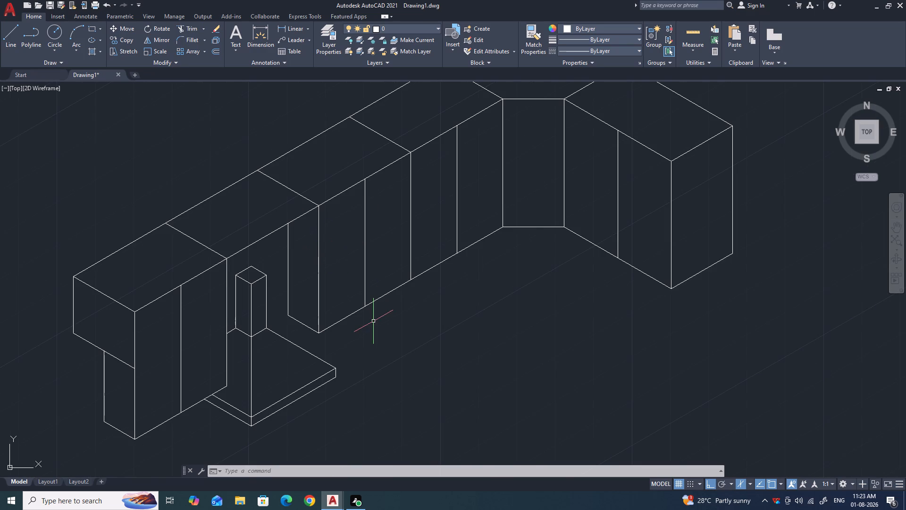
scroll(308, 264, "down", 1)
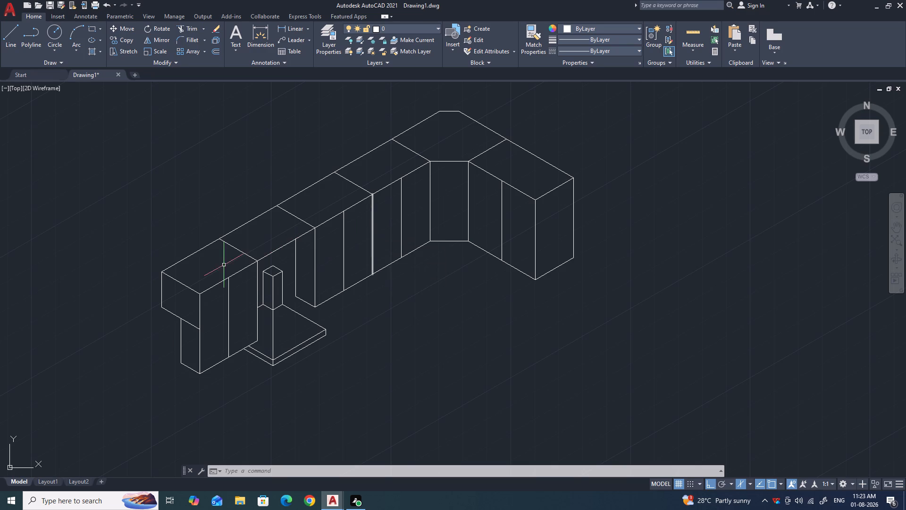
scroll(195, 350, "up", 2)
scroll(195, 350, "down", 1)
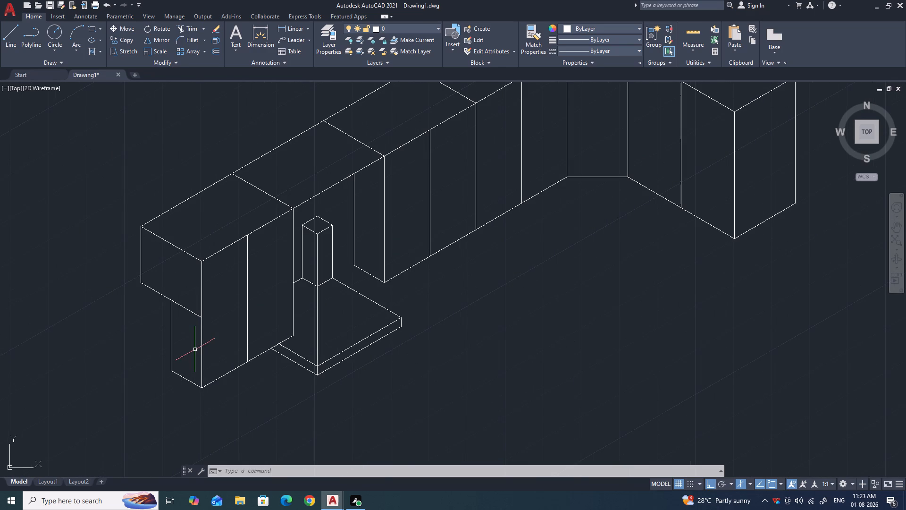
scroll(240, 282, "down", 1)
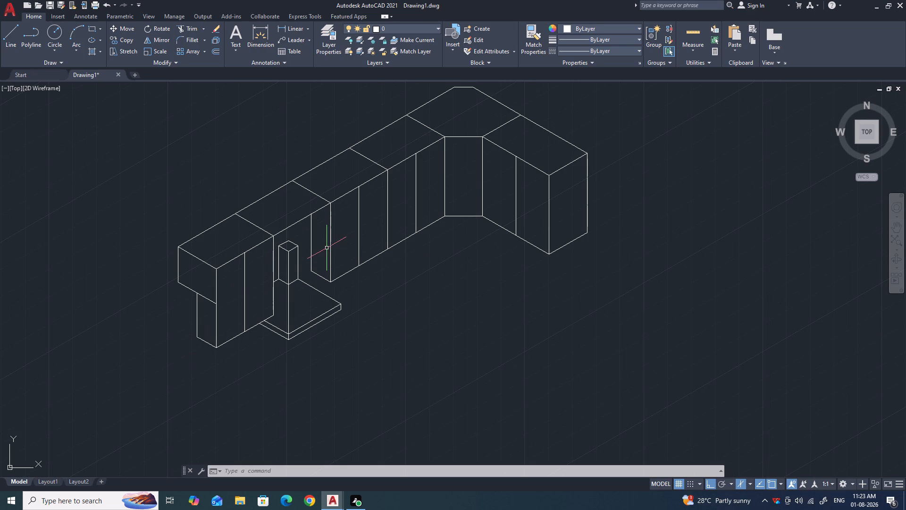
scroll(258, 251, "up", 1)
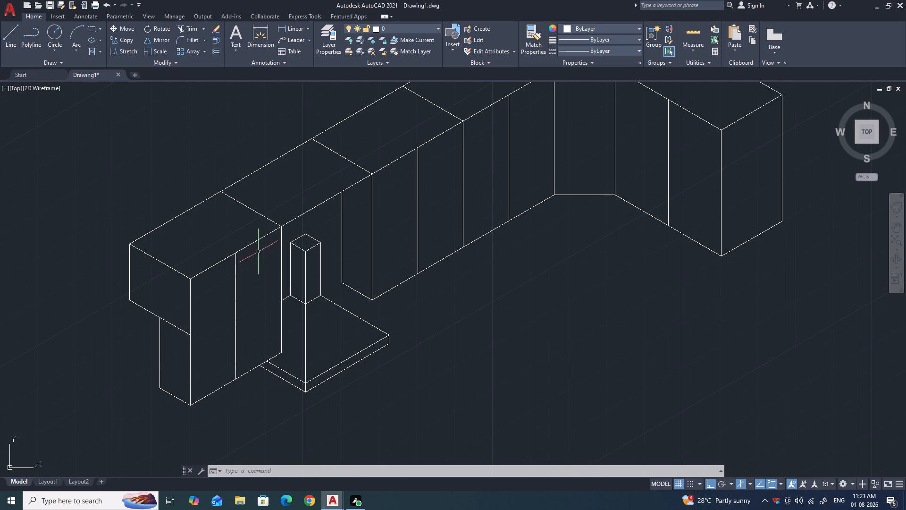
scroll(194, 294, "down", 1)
Delete the end unit's door lines, stepped side and top face's outer edges, keeping its rear top edge and the small box's lines.
left_click(120, 281)
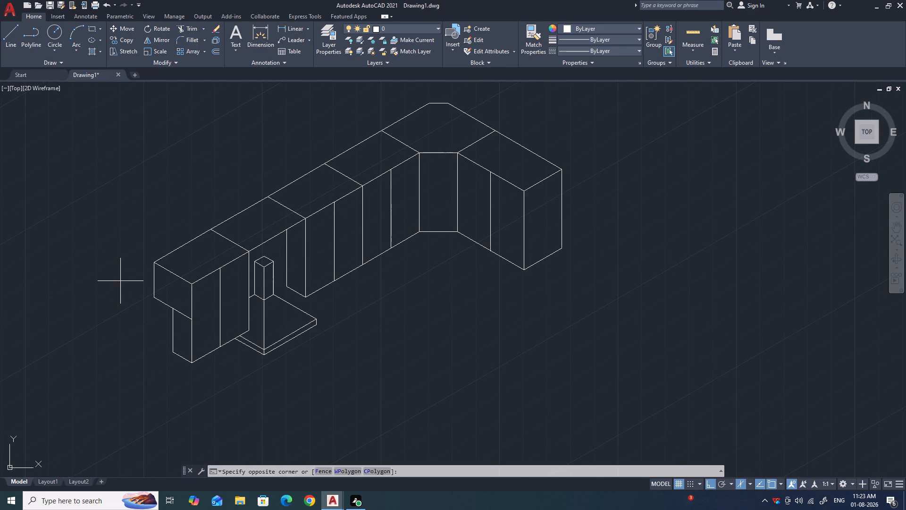
left_click(155, 323)
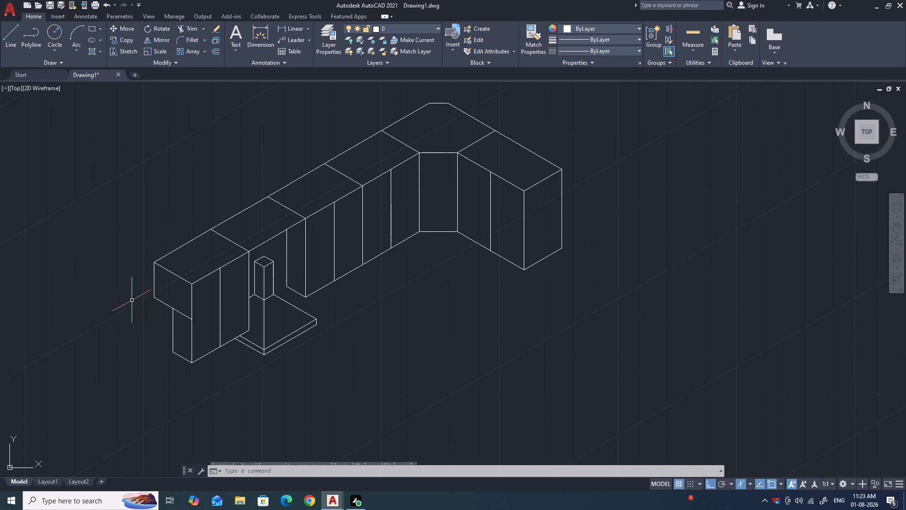
left_click(112, 246)
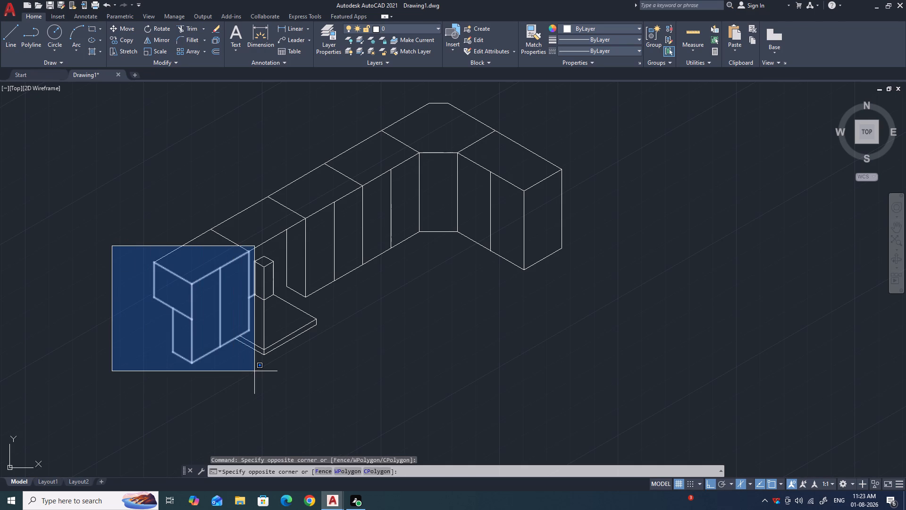
left_click(254, 371)
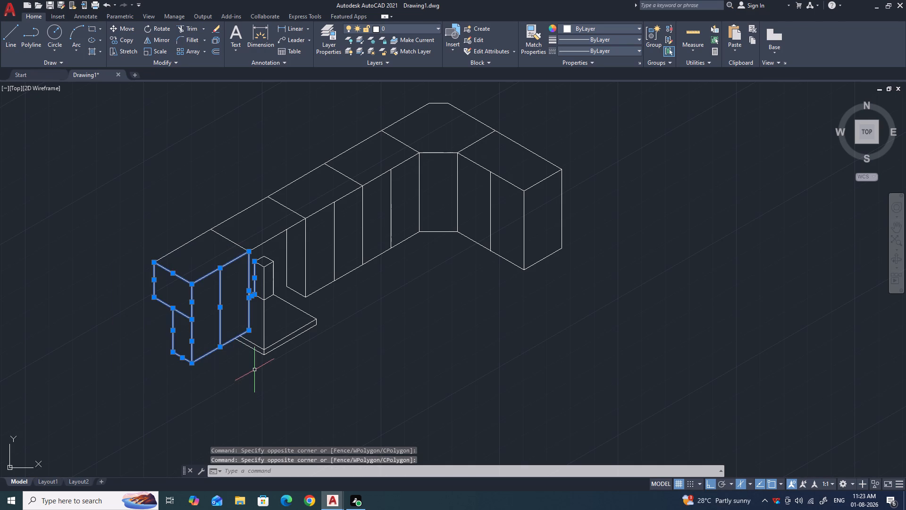
scroll(252, 297, "up", 3)
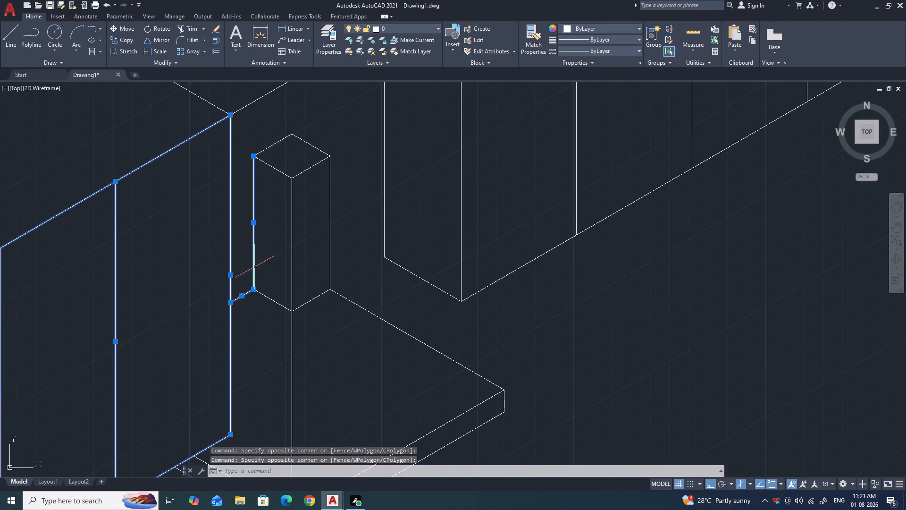
left_click(253, 249, "shift")
scroll(265, 252, "down", 2)
scroll(252, 274, "up", 4, "shift")
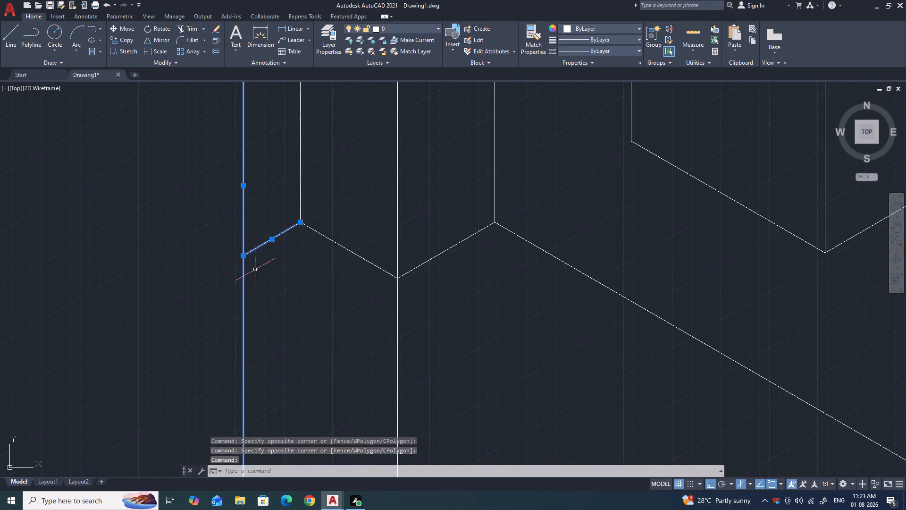
left_click(254, 250, "shift")
scroll(255, 254, "down", 7)
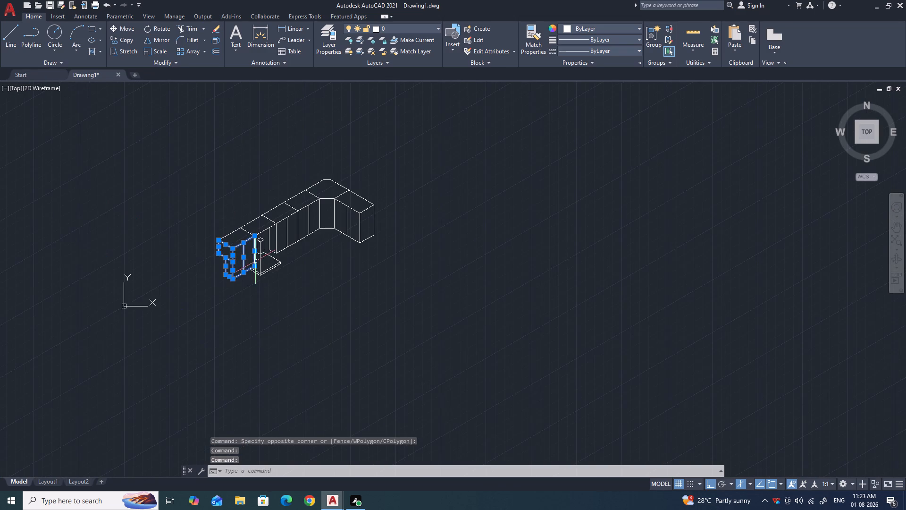
scroll(239, 262, "up", 3)
scroll(238, 261, "down", 2)
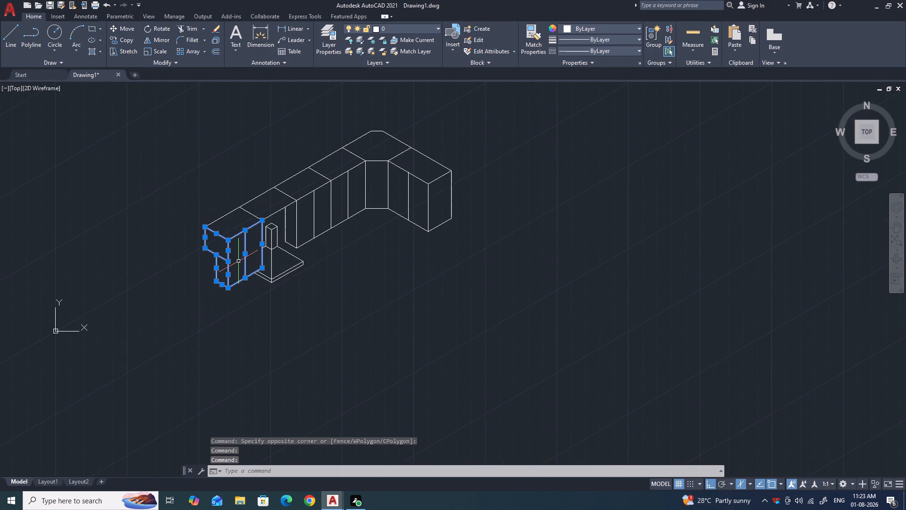
scroll(242, 238, "up", 2)
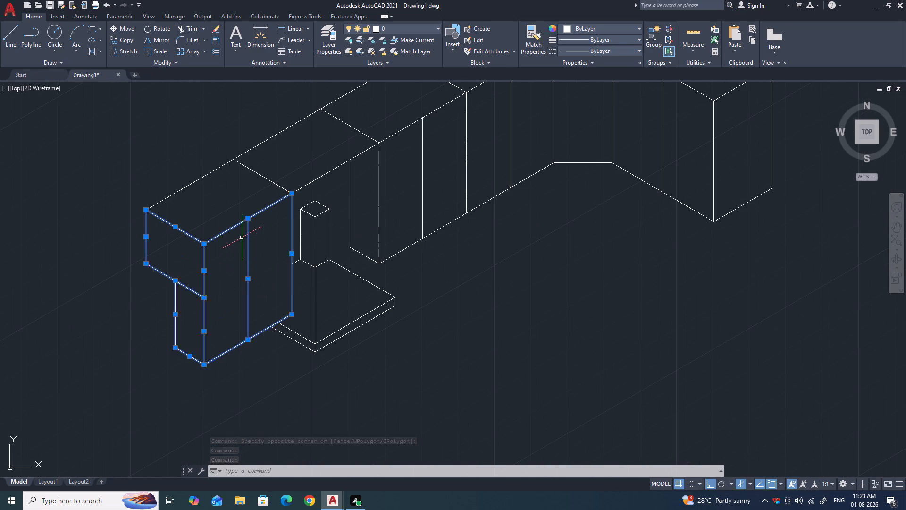
key("Delete")
Delete the recessed side, door lines and bottom front edge of the unit on the far side of the bay.
scroll(260, 244, "down", 1)
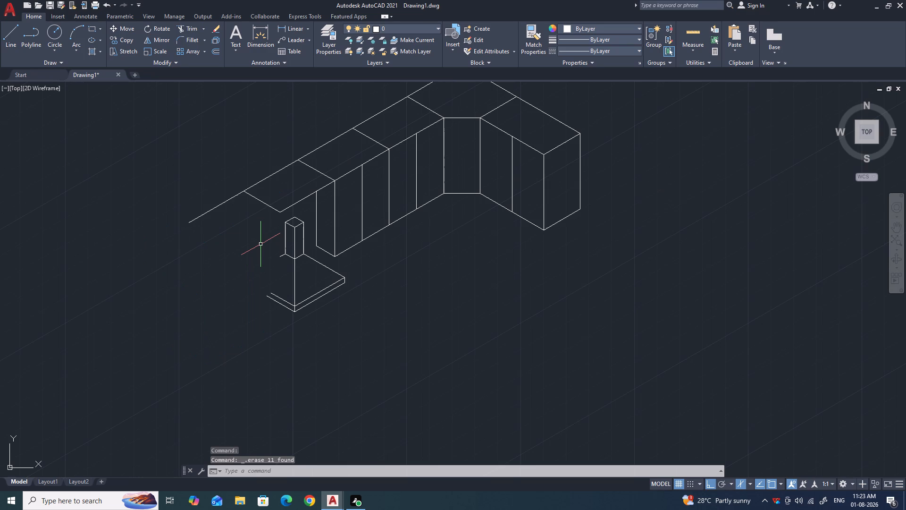
scroll(320, 207, "up", 1)
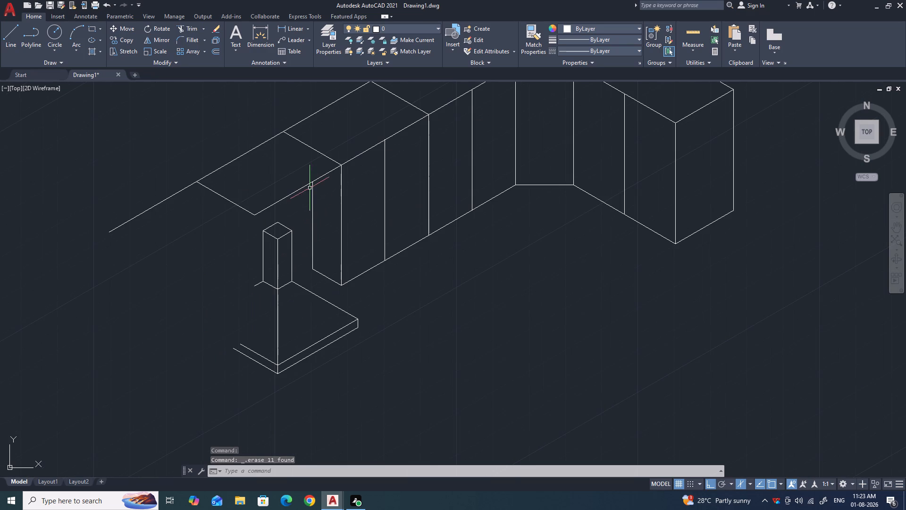
left_click(298, 159)
left_click(422, 289)
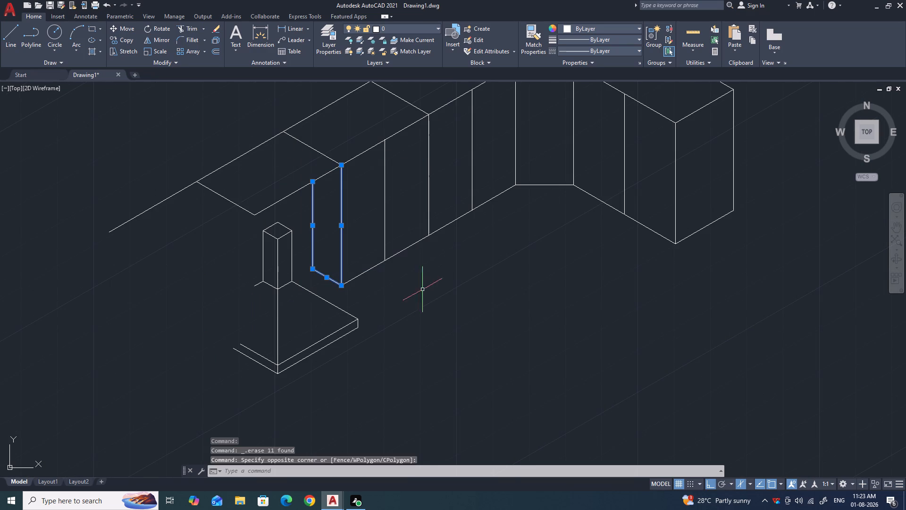
left_click(418, 275)
left_click(367, 264)
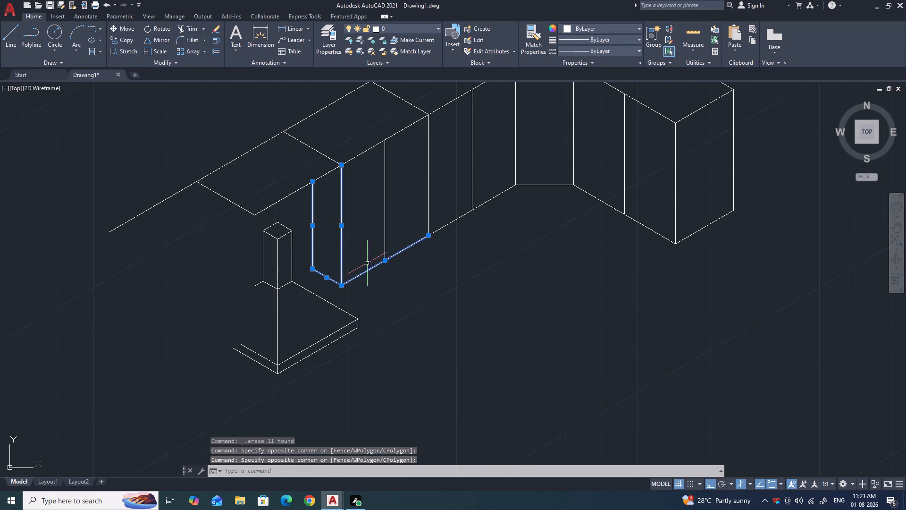
left_click(393, 229)
left_click(352, 194)
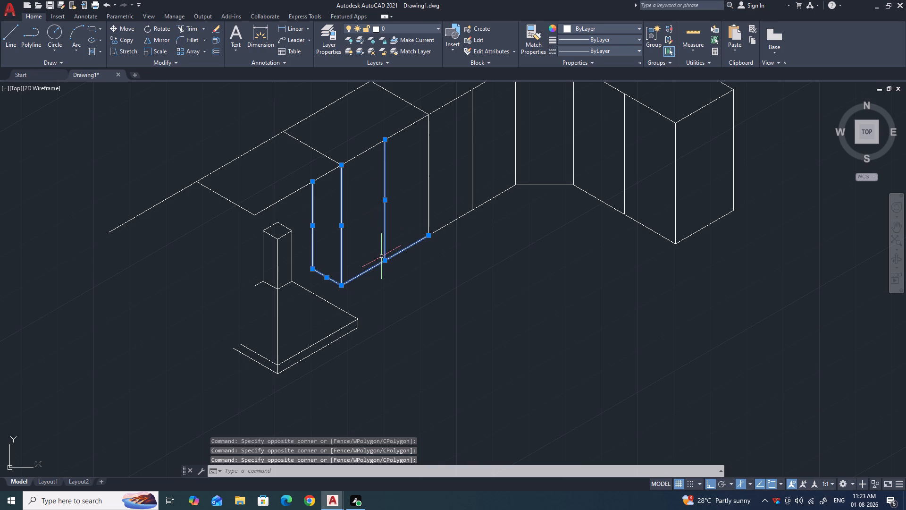
left_click(405, 250, "shift")
scroll(395, 235, "down", 2)
scroll(374, 229, "up", 2)
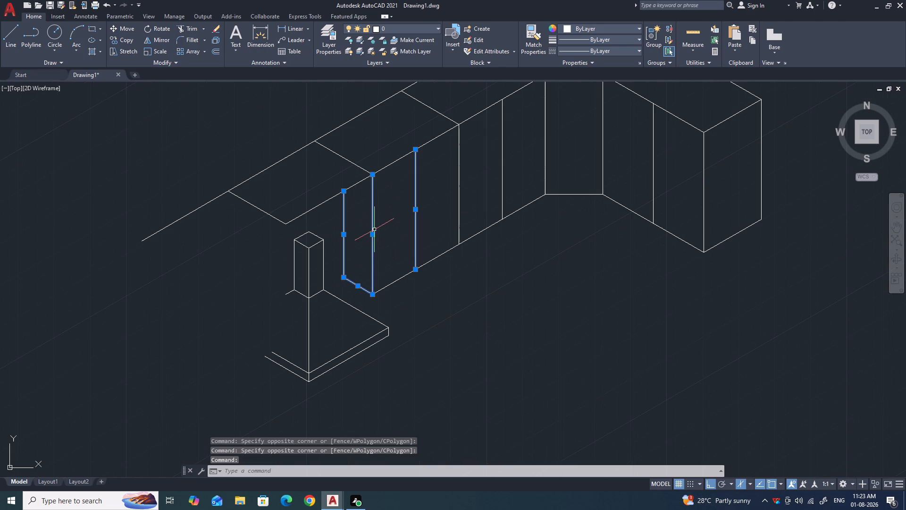
key("Delete")
scroll(376, 234, "down", 1)
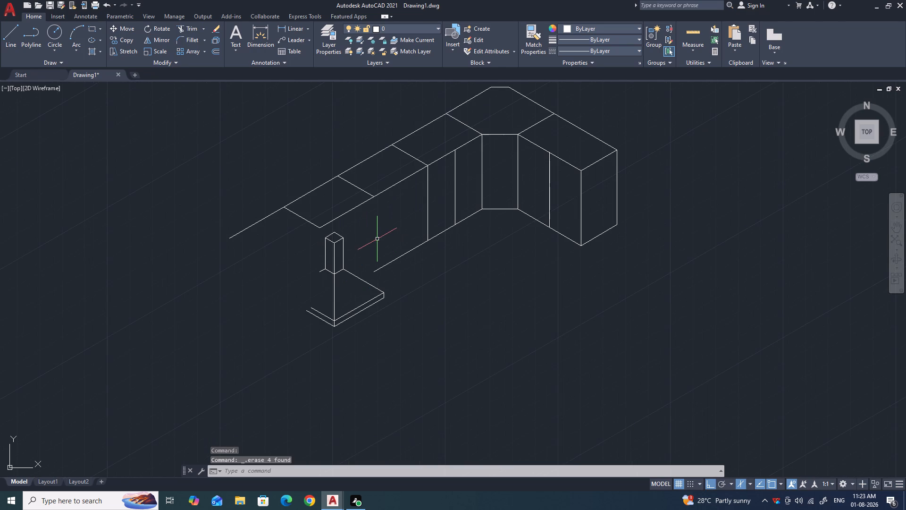
left_click(402, 254)
key("Delete")
Move the small box and slab together along the row's 30° direction into the space under the neighbouring unit's top.
left_click(296, 222)
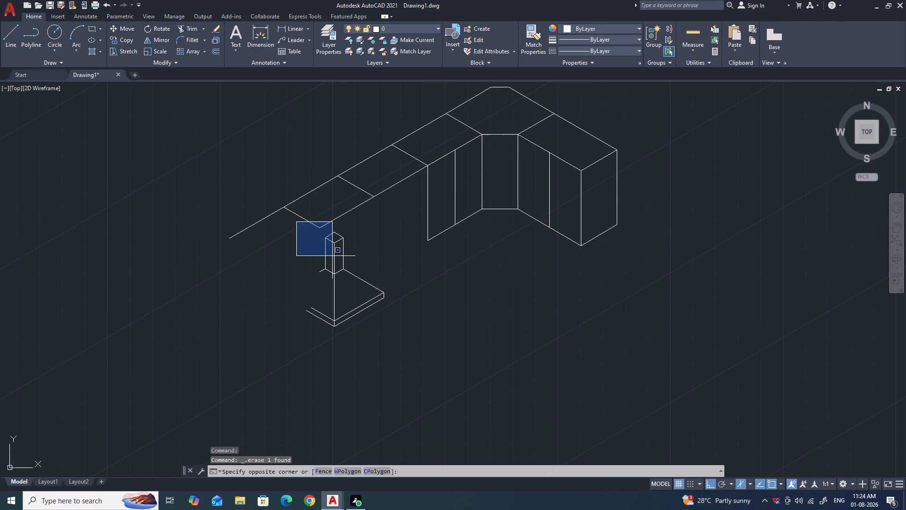
left_click(401, 350)
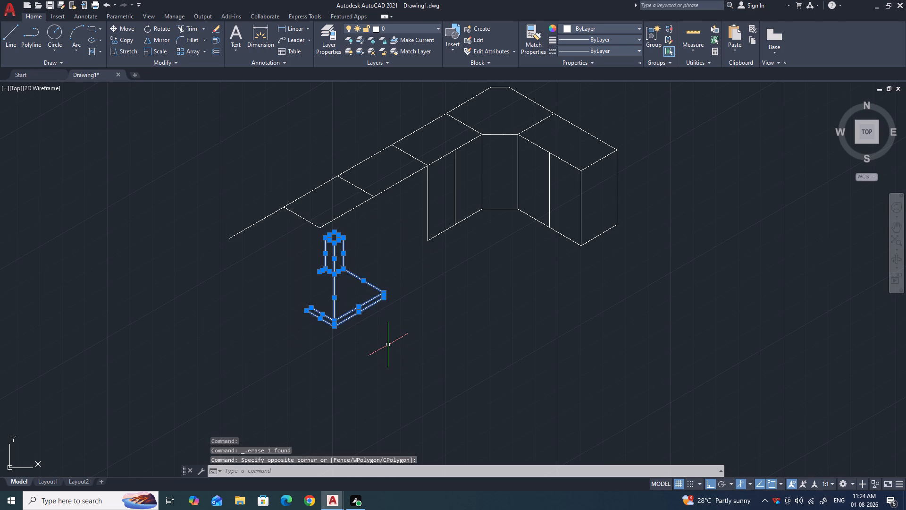
key("m")
key("Return")
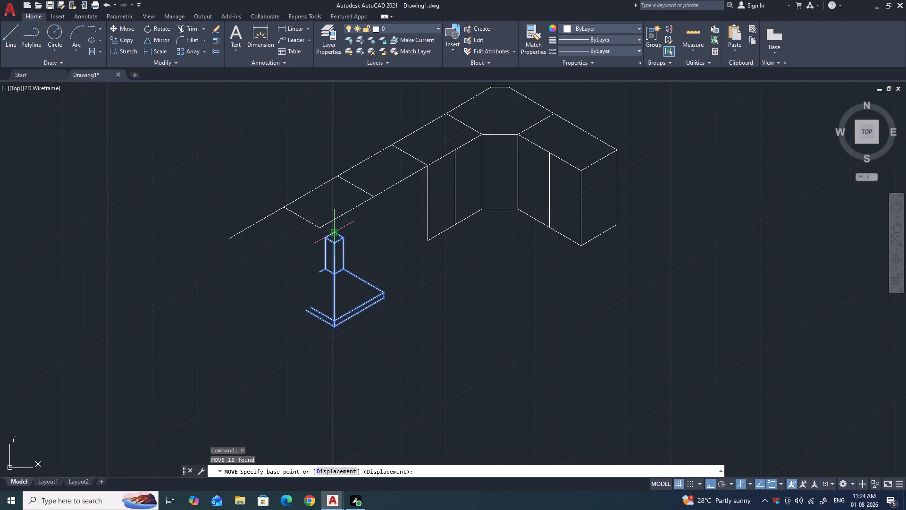
left_click(334, 232)
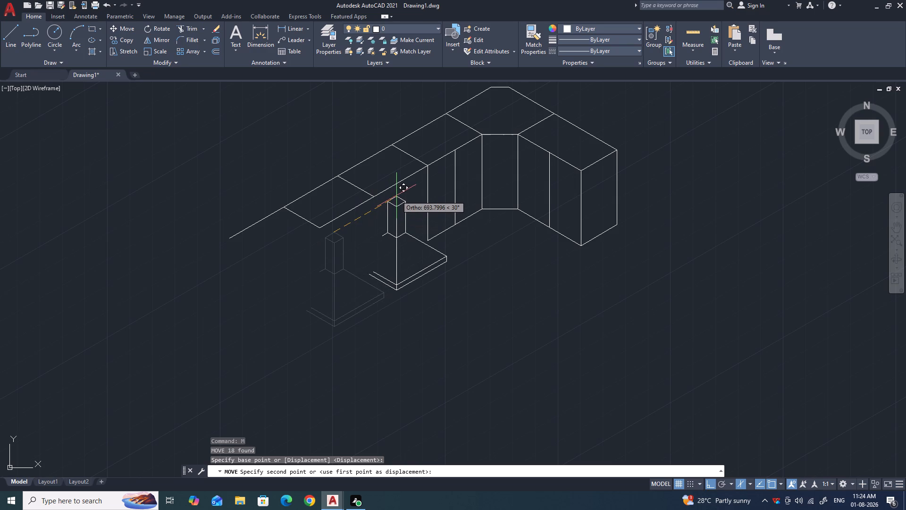
left_click(390, 198)
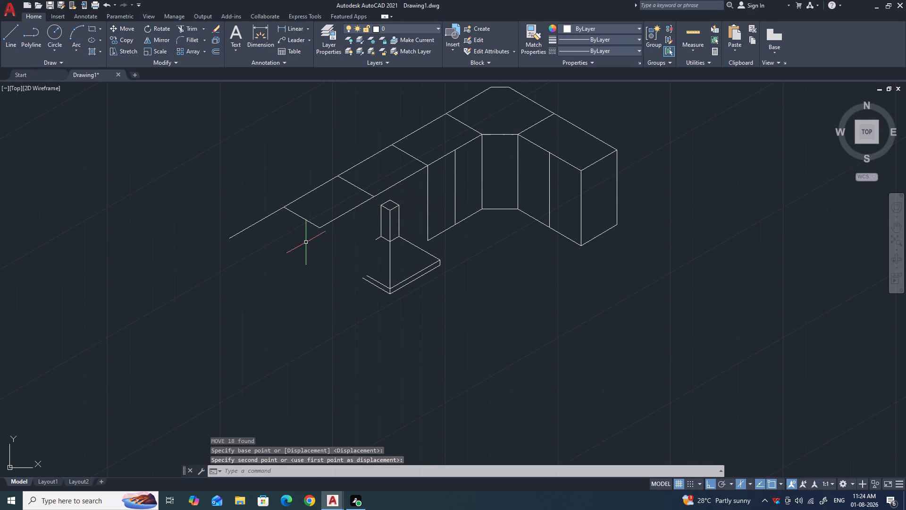
Redraw the end unit's top face with a 400-unit side edge from the rear edge's end and a front edge to the neighbouring corner.
scroll(306, 242, "down", 1)
scroll(261, 243, "up", 2)
key("l")
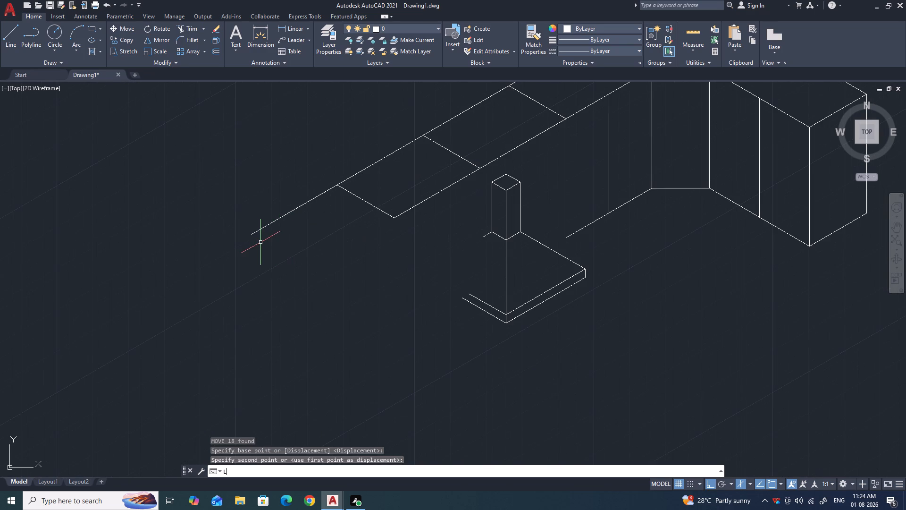
key("Return")
left_click(250, 238)
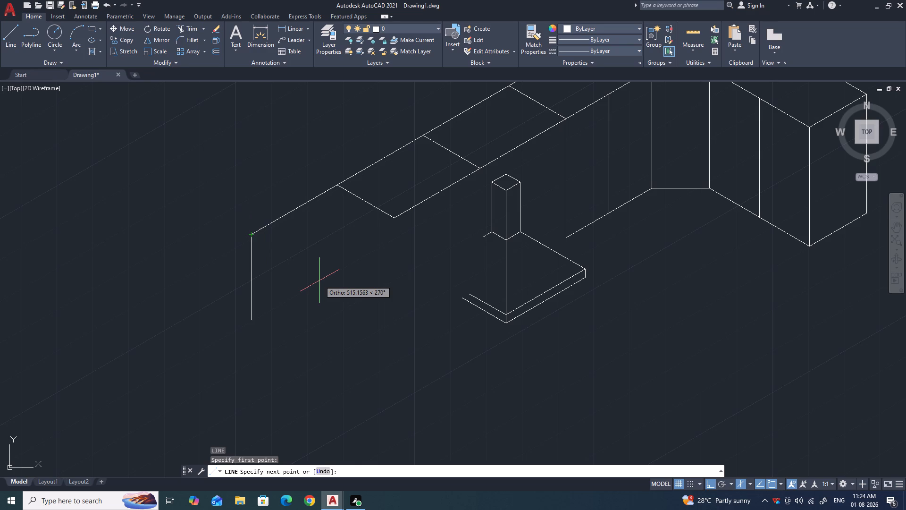
key("F5")
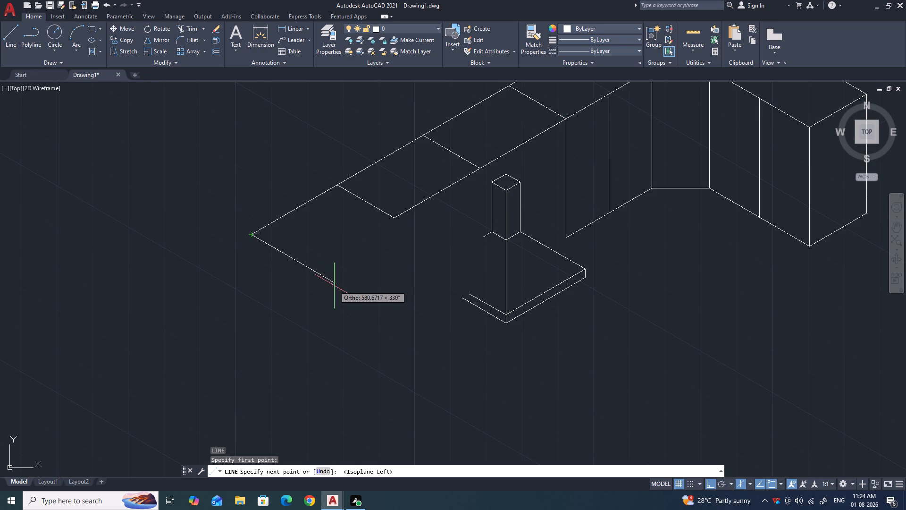
type("400")
key("Return")
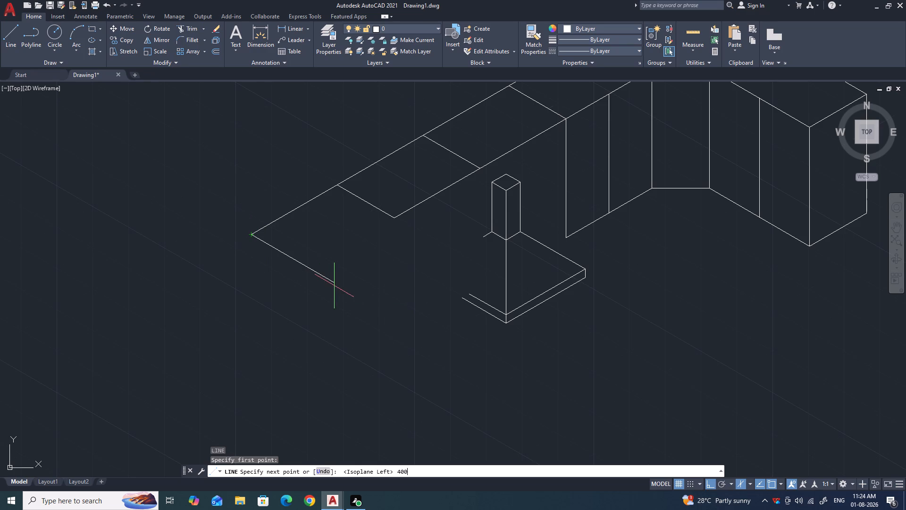
left_click(394, 220)
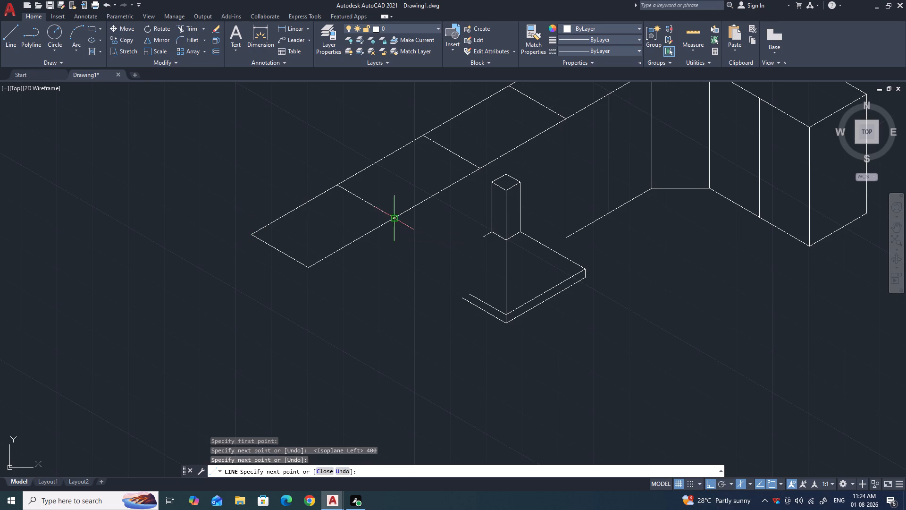
key("Escape")
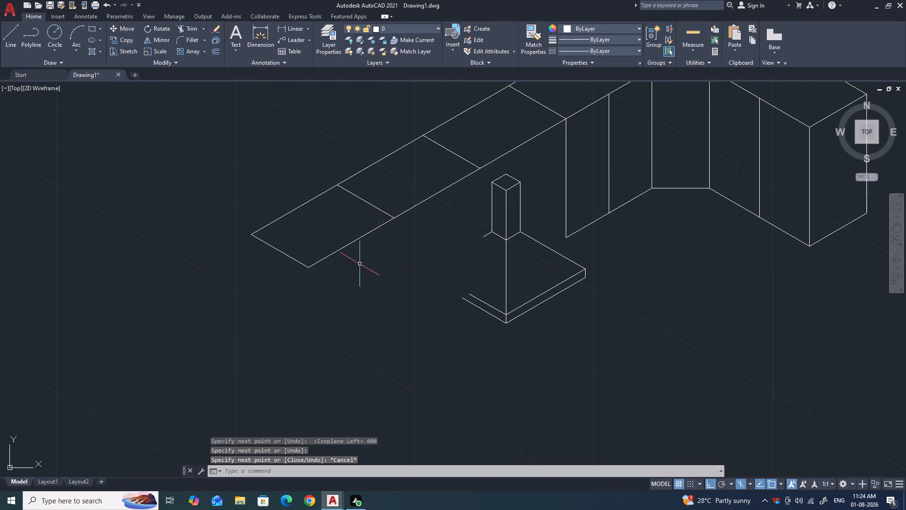
Draw the end unit's outer side face below its top, with 320-unit vertical edges and a 400-unit bottom edge.
scroll(322, 268, "down", 1)
scroll(272, 281, "up", 1)
key("l")
key("Return")
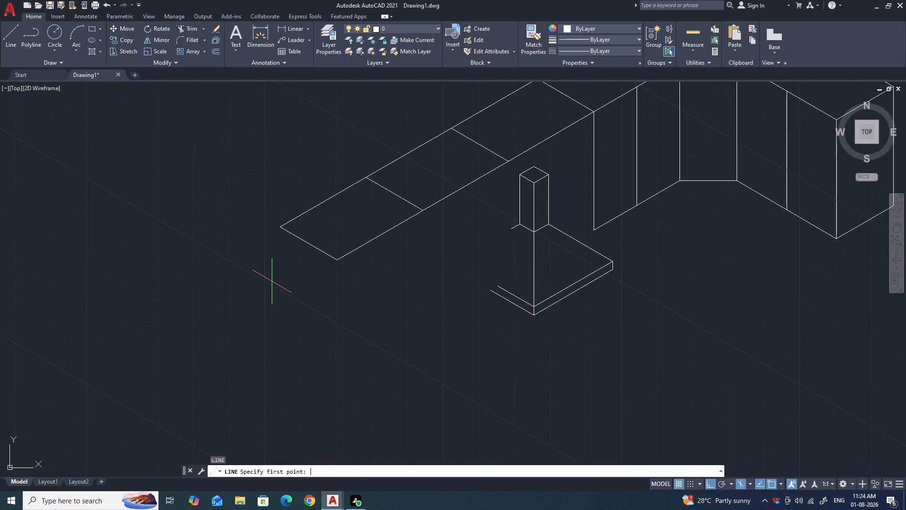
left_click(278, 227)
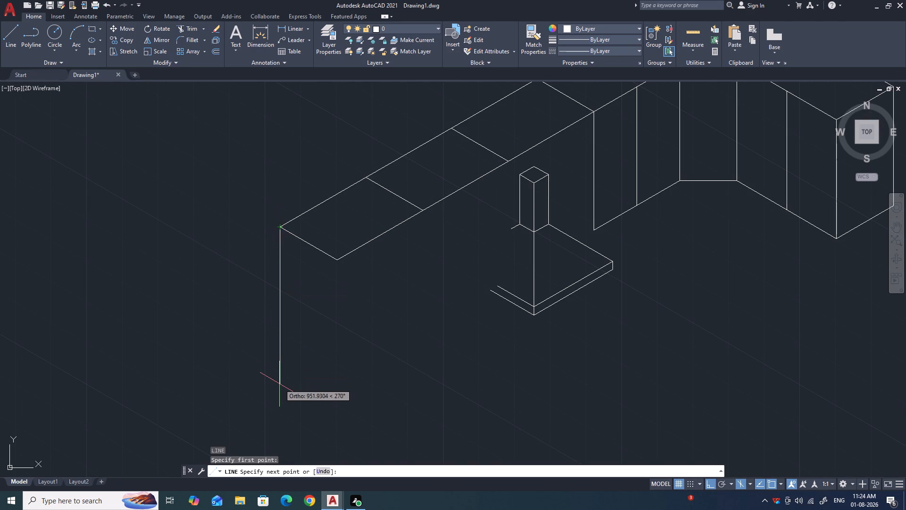
type("320")
key("Return")
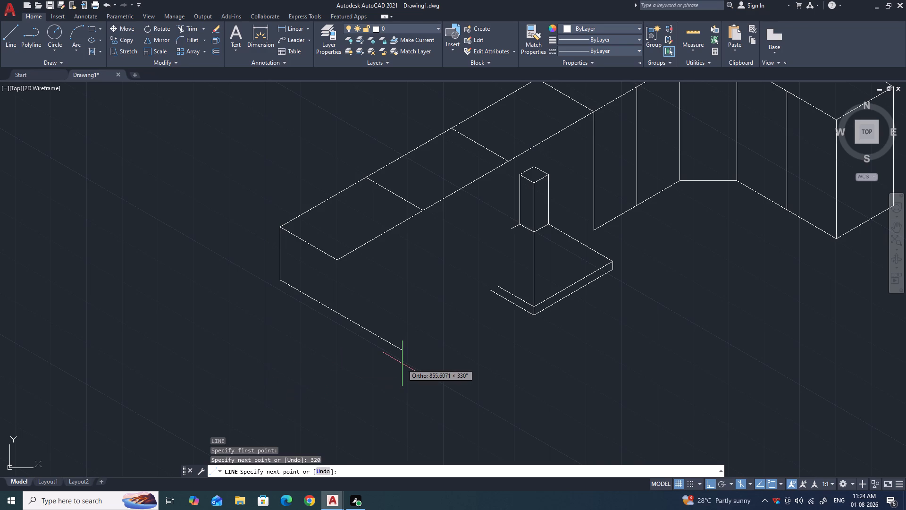
type("400")
key("Return")
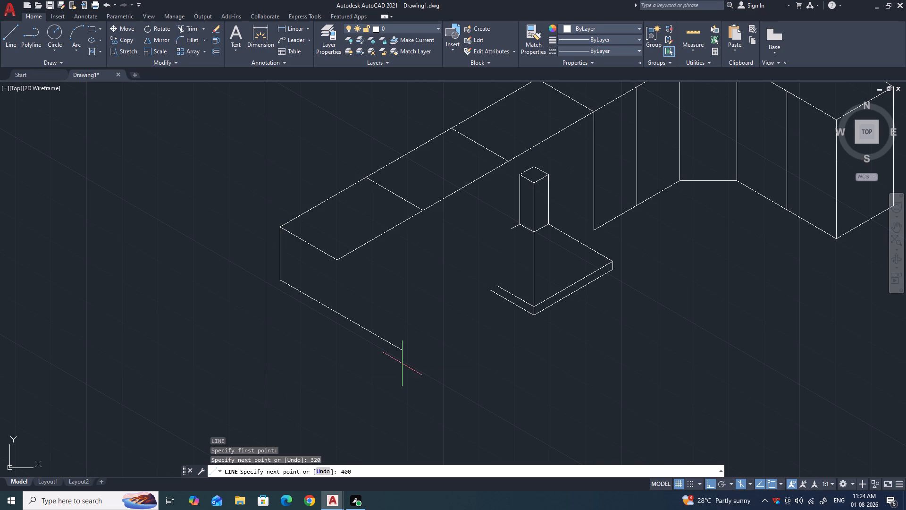
type("320")
key("Return")
key("Escape")
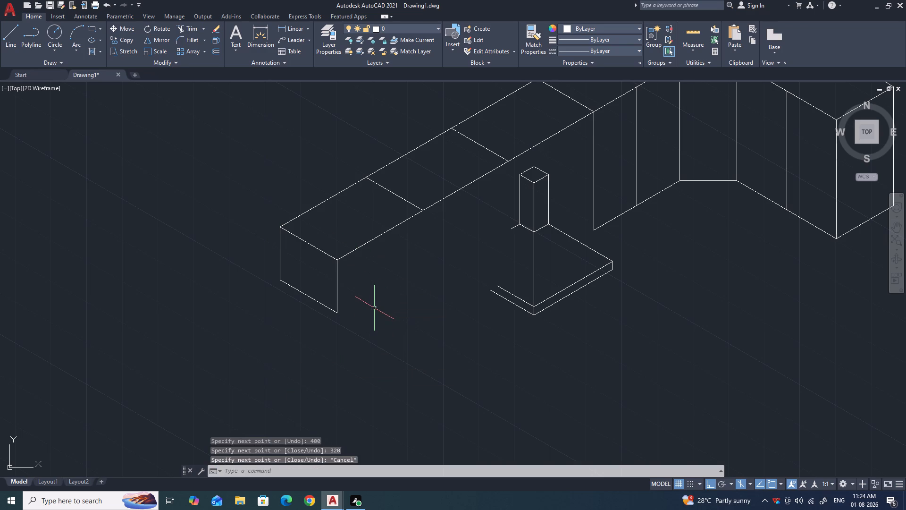
Draw the end unit's 600-unit bottom front edge along the row's 30° direction and close it up to the neighbouring top corner.
key("l")
key("Return")
left_click(338, 314)
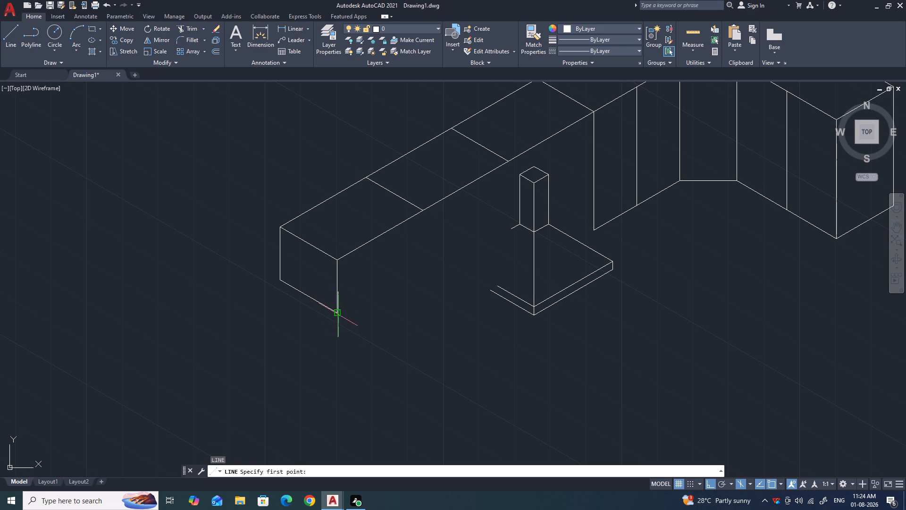
type("400")
key("Return")
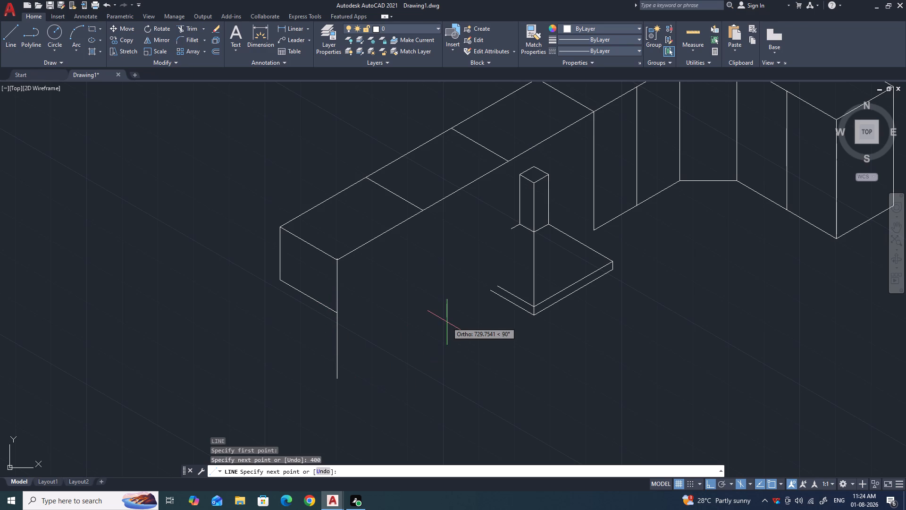
key("ctrl+z")
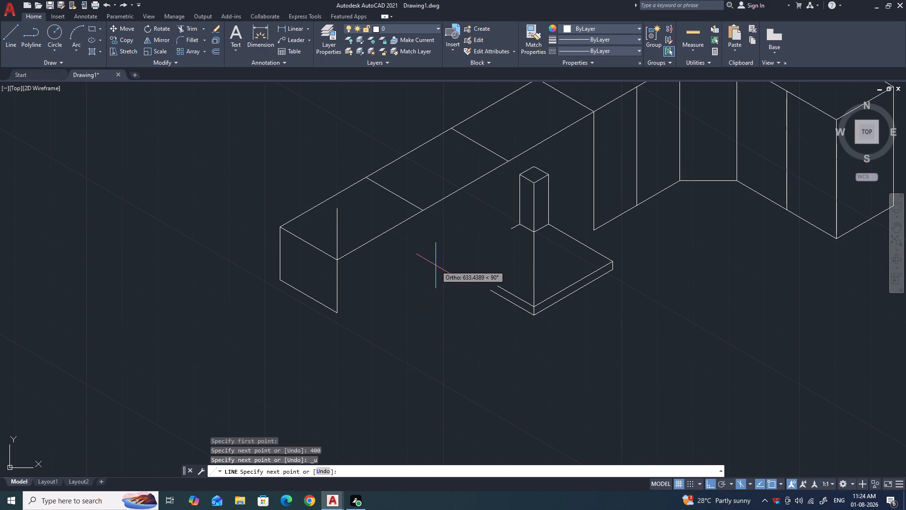
key("F5")
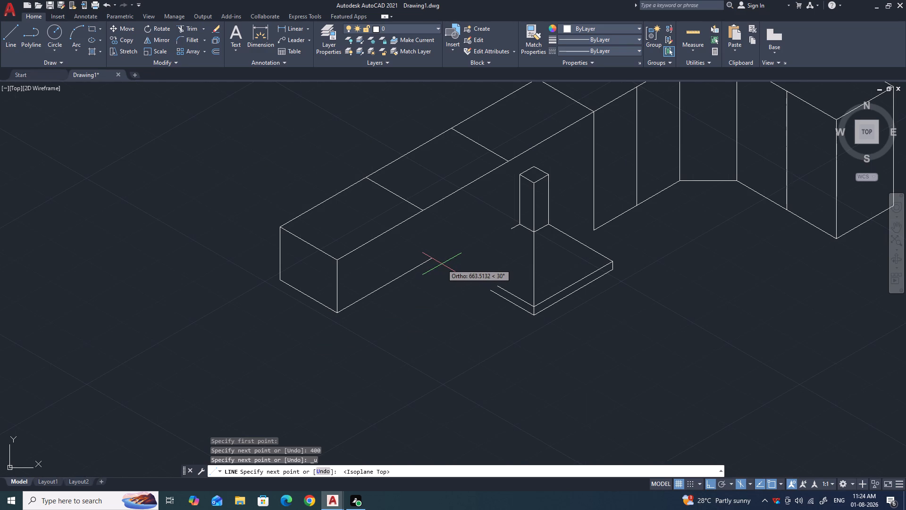
type("600")
key("Return")
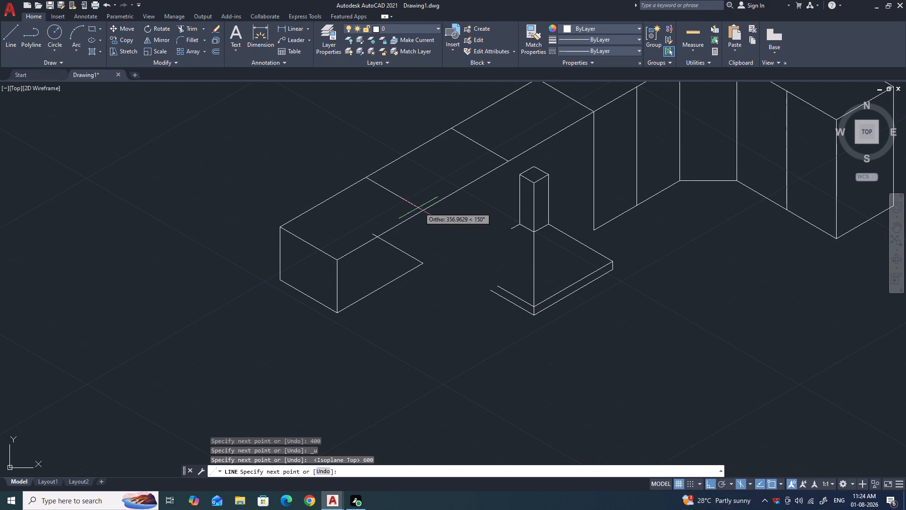
left_click(420, 210)
key("Escape")
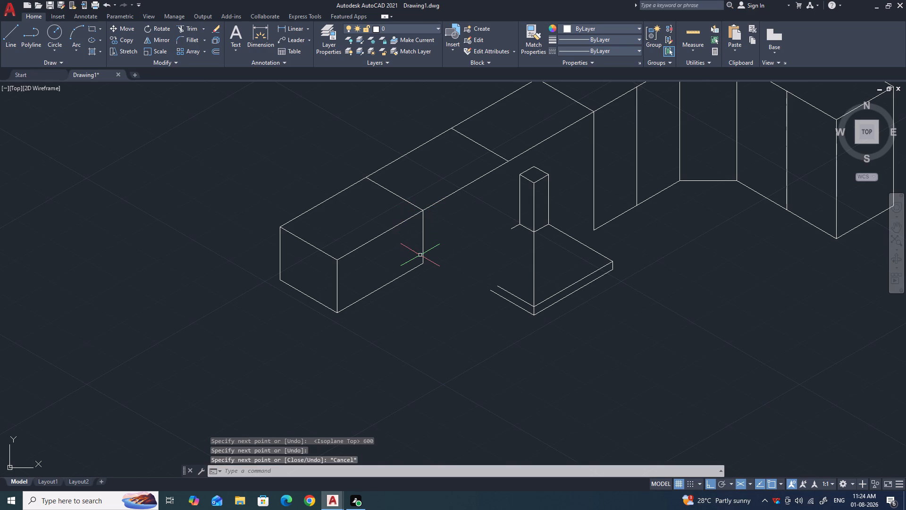
Draw the neighbouring unit's front from the end unit's inner bottom corner: 400 down, 600 along 30°, and up to the top's front corner.
key("l")
key("Return")
left_click(420, 266)
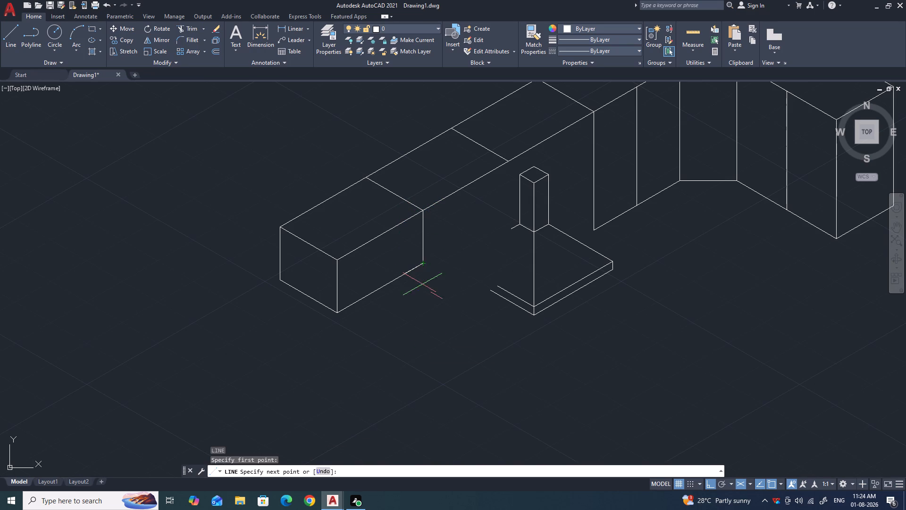
key("F5")
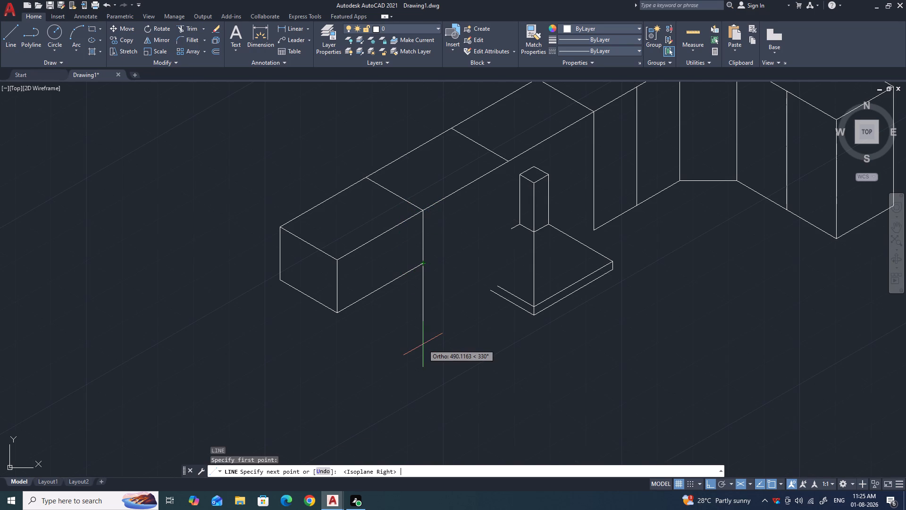
type("400")
key("Return")
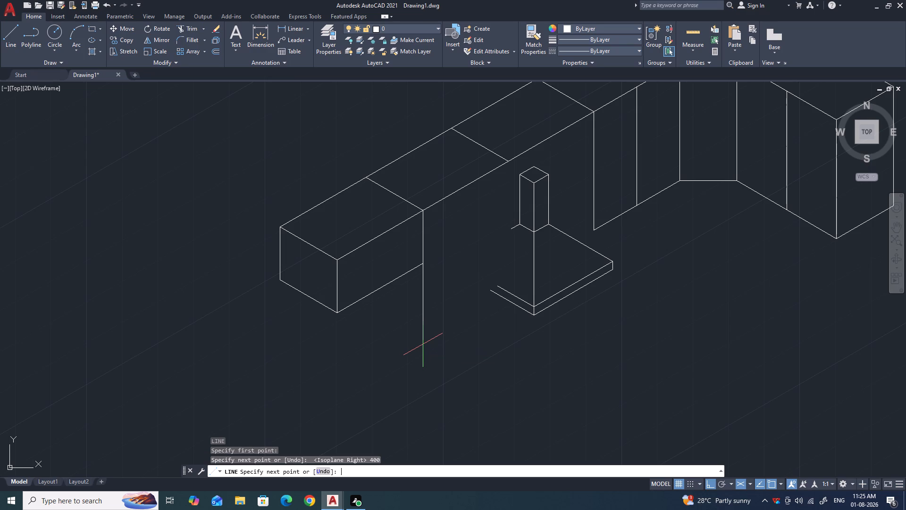
type("600")
key("Return")
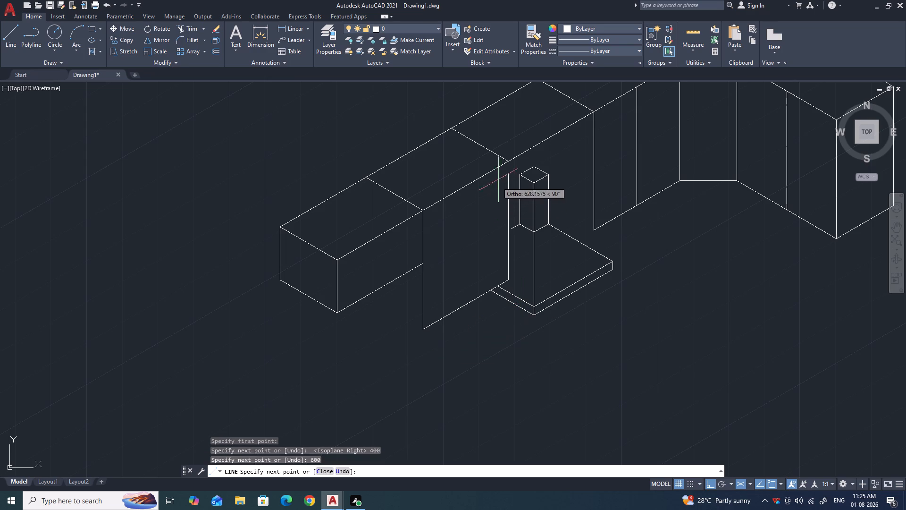
left_click(509, 163)
key("Escape")
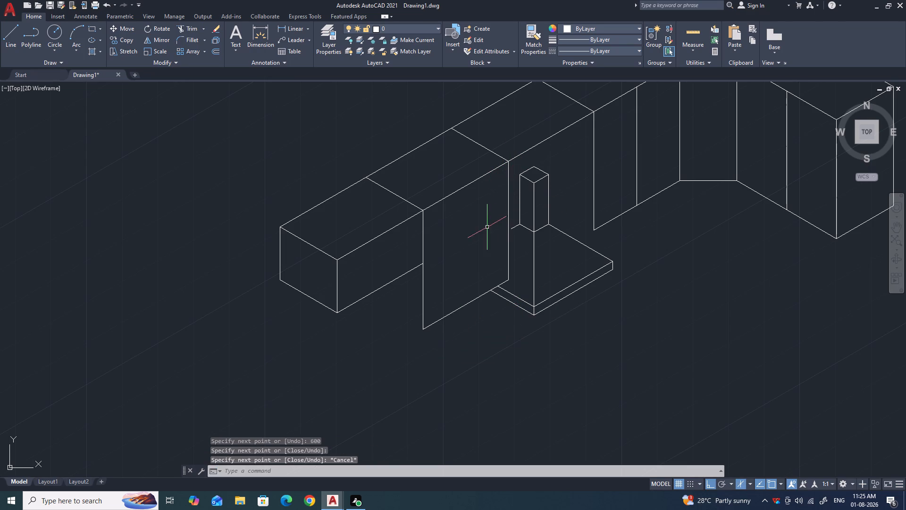
Draw the vertical door line on this unit's front from the bottom edge's midpoint up to the top edge.
key("l")
key("Return")
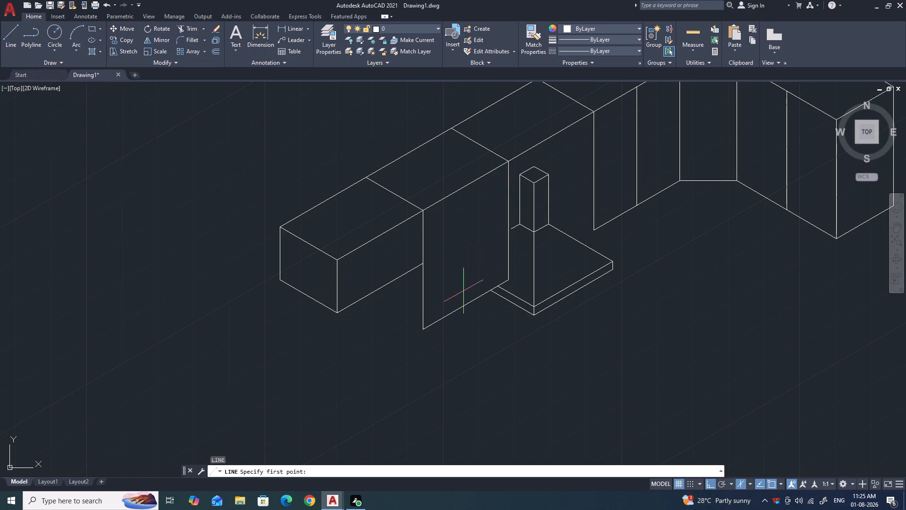
left_click(468, 302)
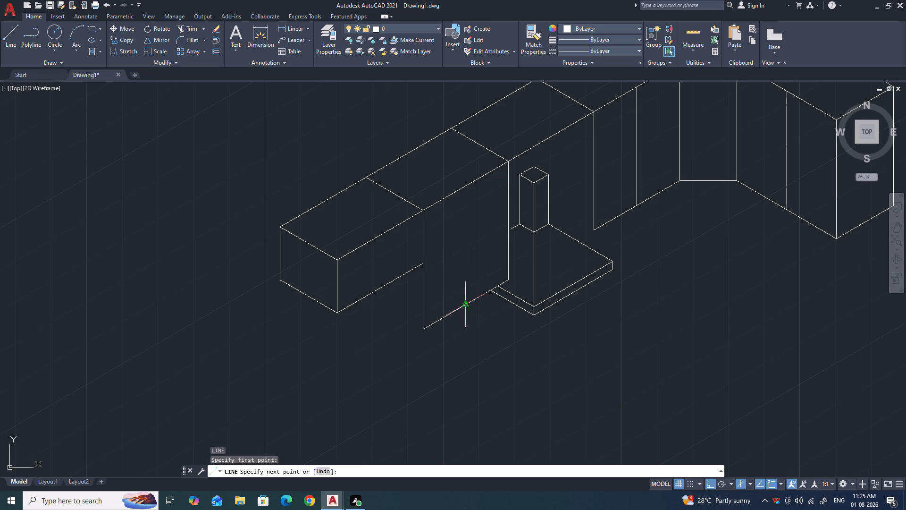
left_click(464, 187)
key("Escape")
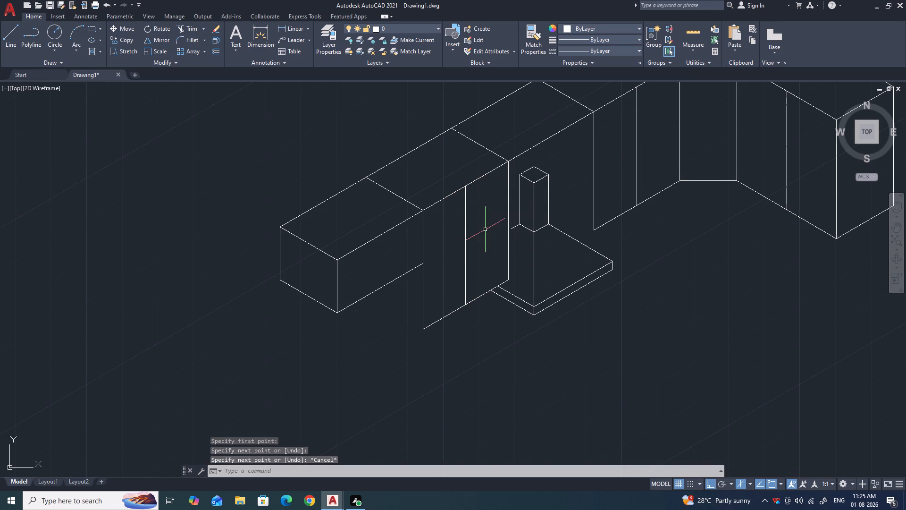
Extend the short slab edge beside the small box's base to the vertical edge of the unit's front.
scroll(503, 226, "up", 3)
type("EX")
key("Return")
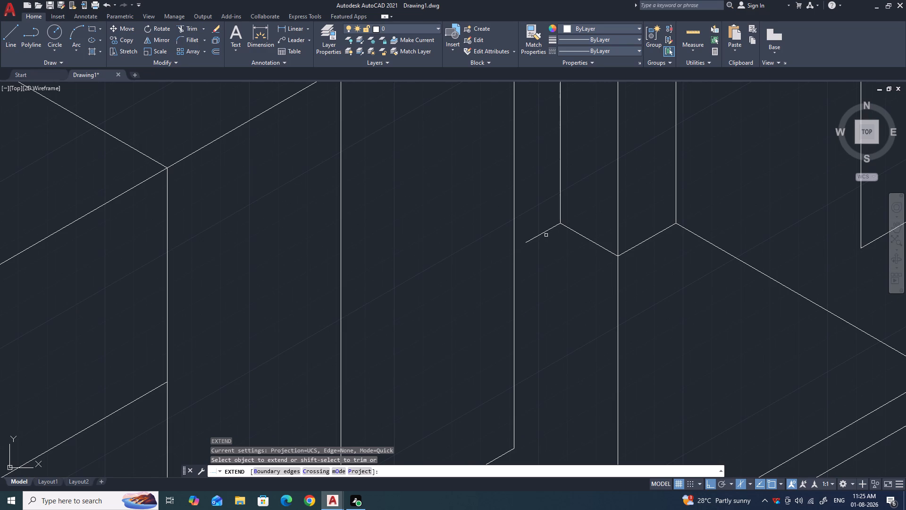
left_click(537, 235)
key("Escape")
scroll(473, 222, "down", 3)
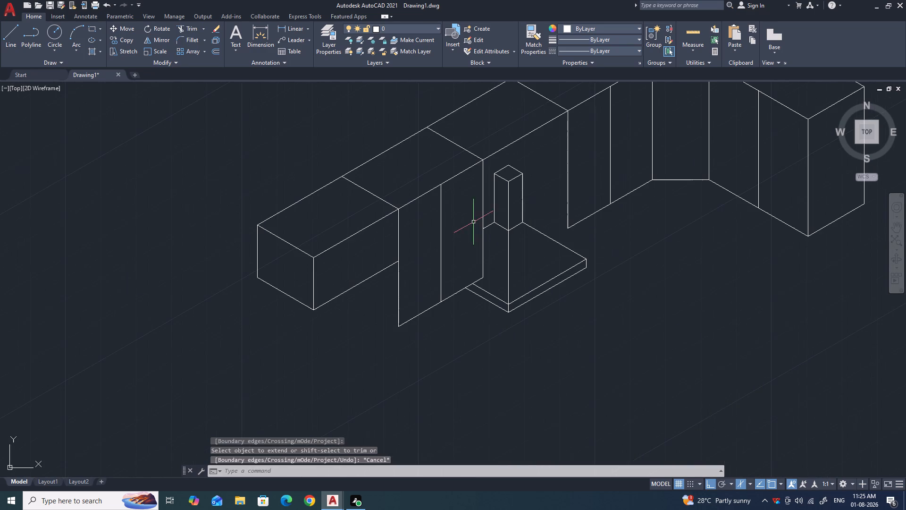
Draw the unit's recessed side under the end unit, with a 300-unit bottom edge along 150° and a vertical rear edge.
scroll(392, 268, "up", 1)
scroll(392, 268, "down", 1)
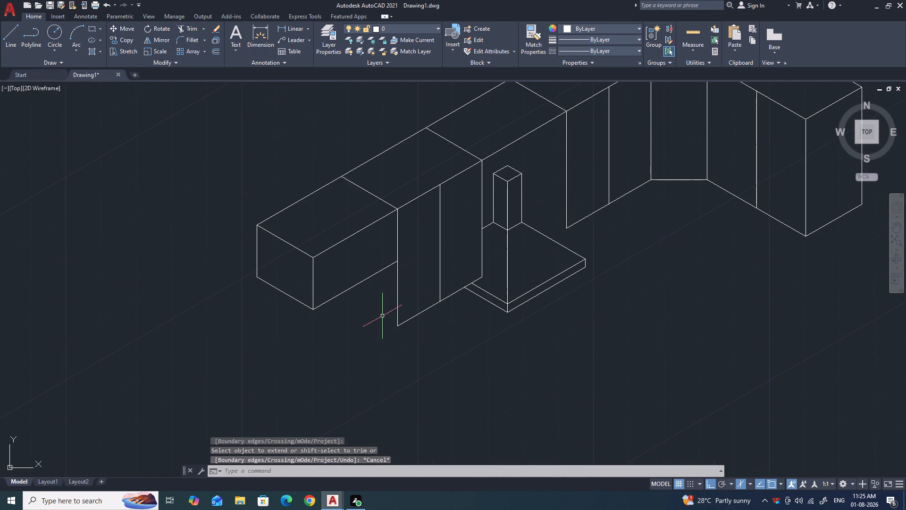
scroll(382, 316, "up", 1)
key("l")
key("Return")
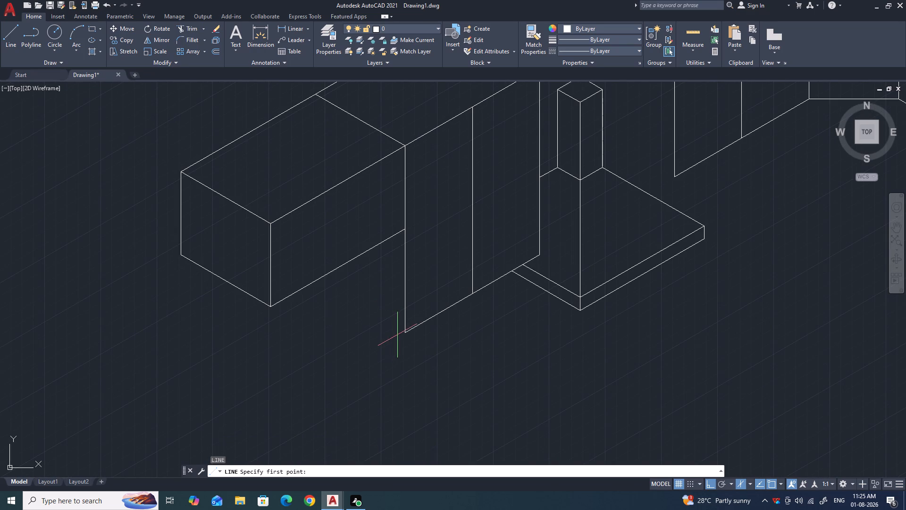
left_click(405, 336)
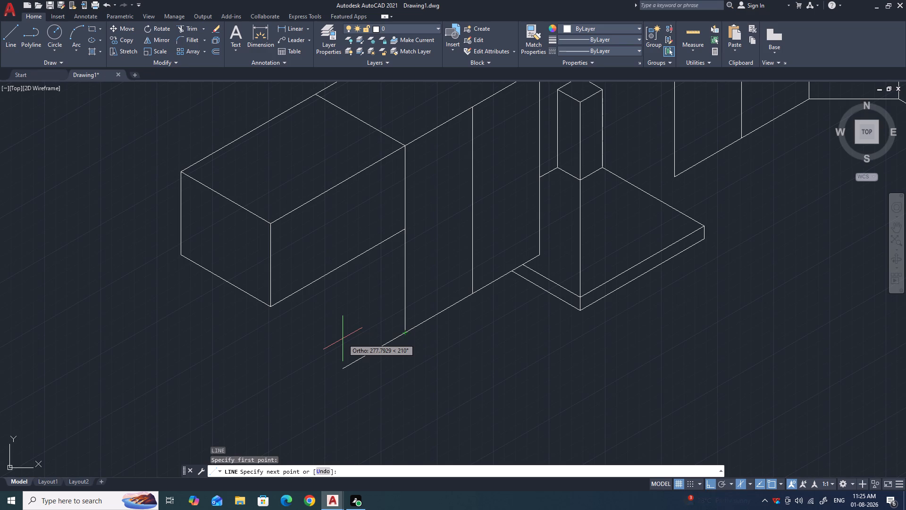
key("F5")
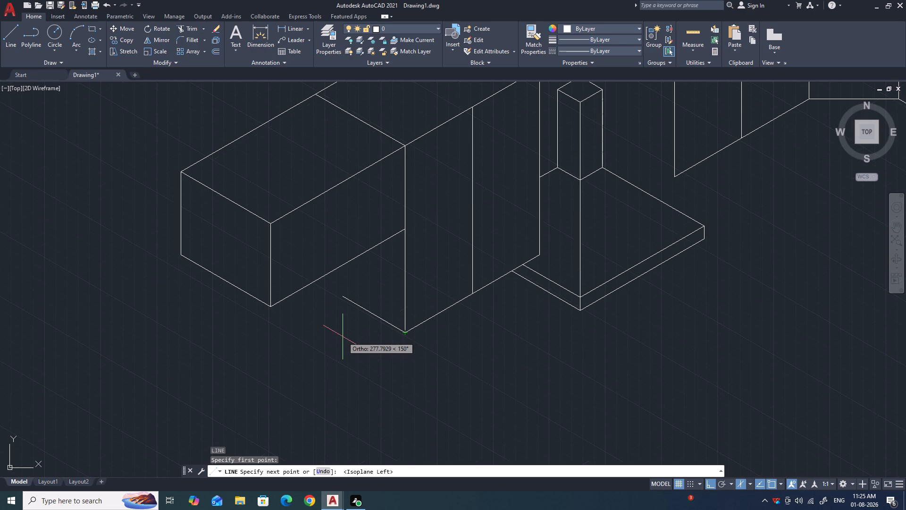
key("6")
key("BackSpace")
type("300")
key("Return")
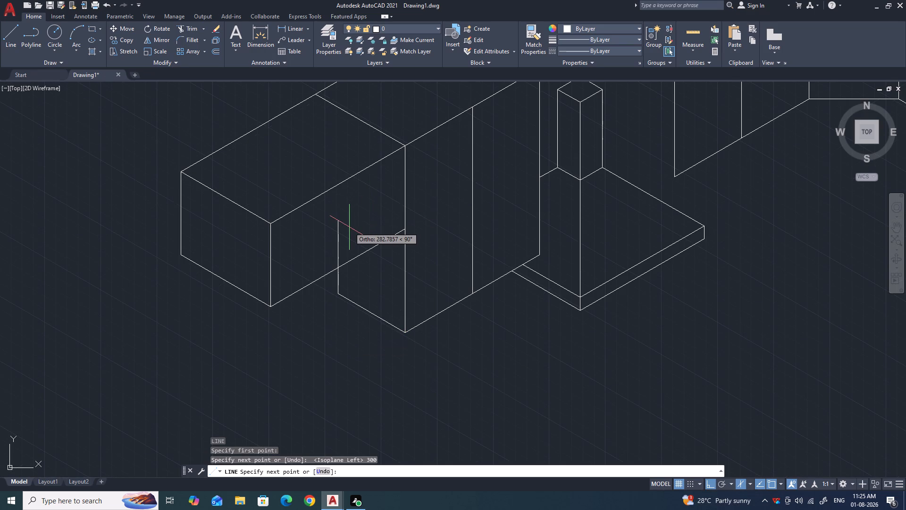
left_click(349, 226)
key("Escape")
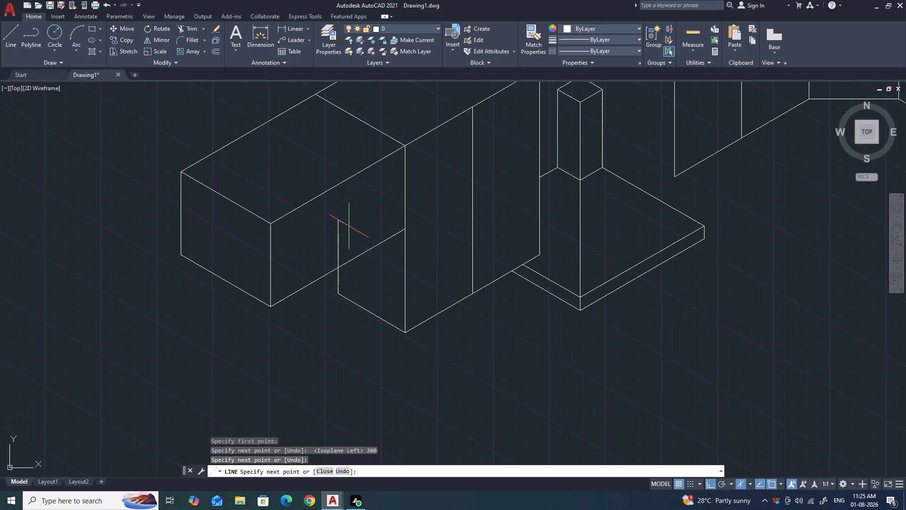
Trim the recessed side's vertical line where it rises above the end unit's bottom front edge.
type("TR")
key("Return")
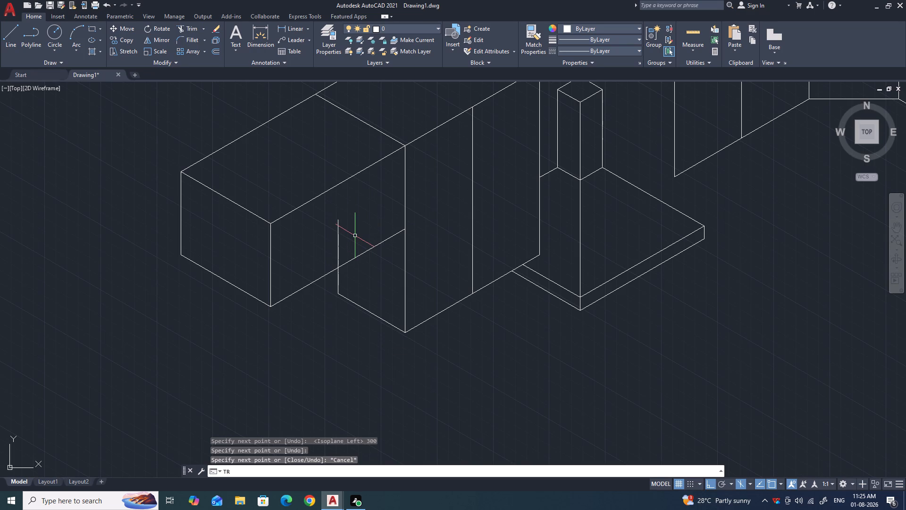
left_click(337, 249)
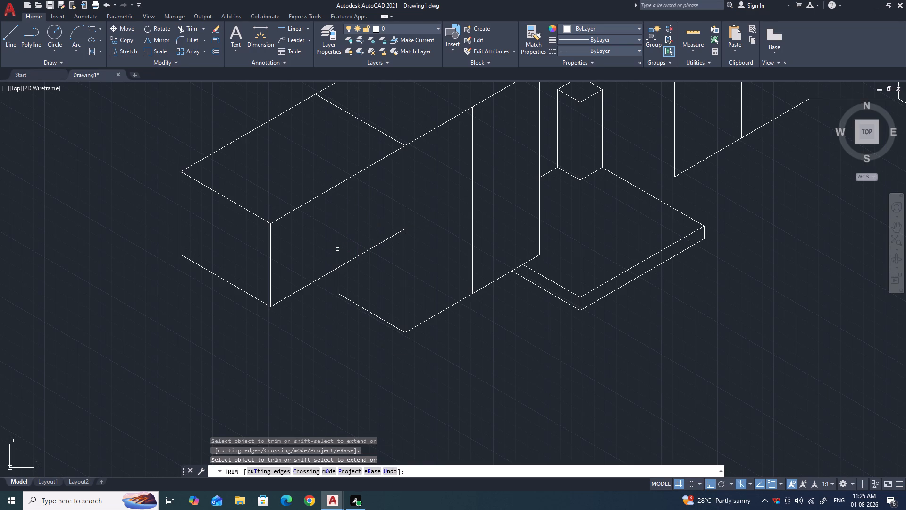
key("Escape")
Draw the recessed side of the unit between bay and corner, with a 200-unit bottom edge along 150° and a vertical rear edge.
scroll(337, 249, "down", 4)
scroll(357, 234, "up", 3)
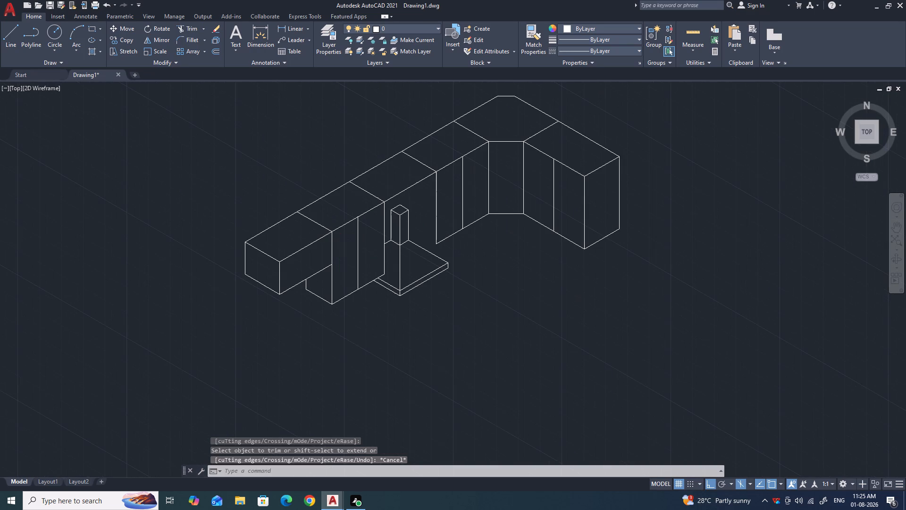
scroll(356, 233, "down", 2)
scroll(369, 224, "up", 1)
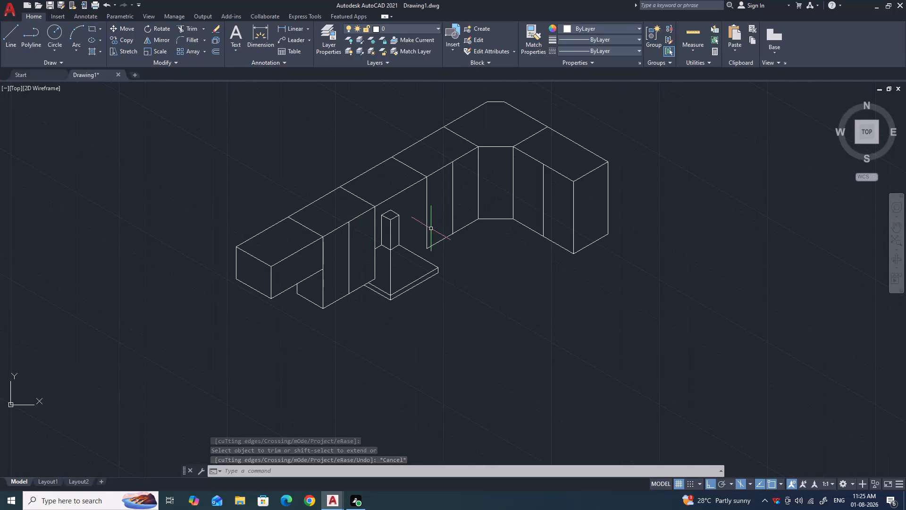
scroll(412, 232, "up", 2)
key("l")
key("Return")
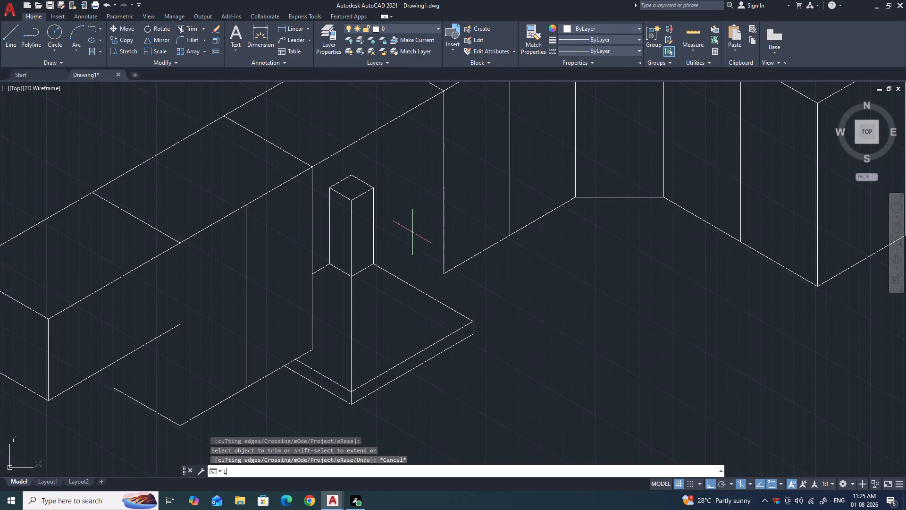
left_click(442, 275)
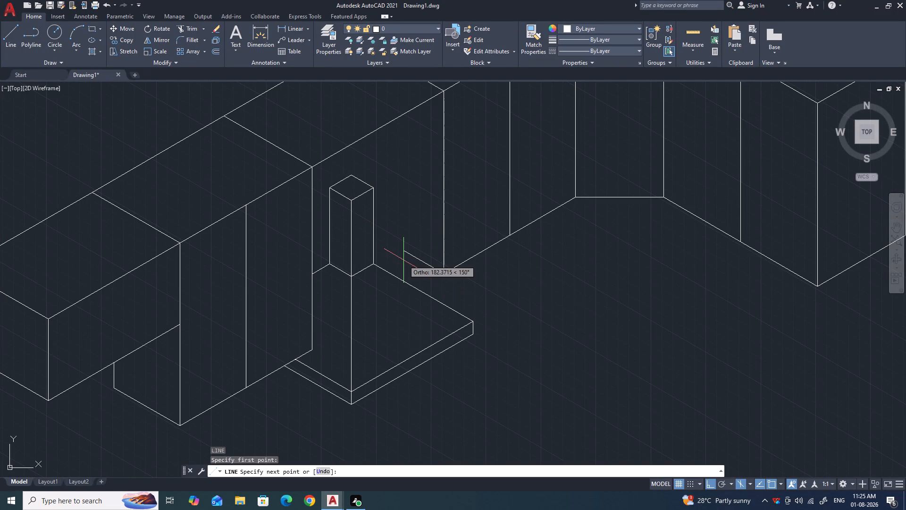
type("200")
key("Return")
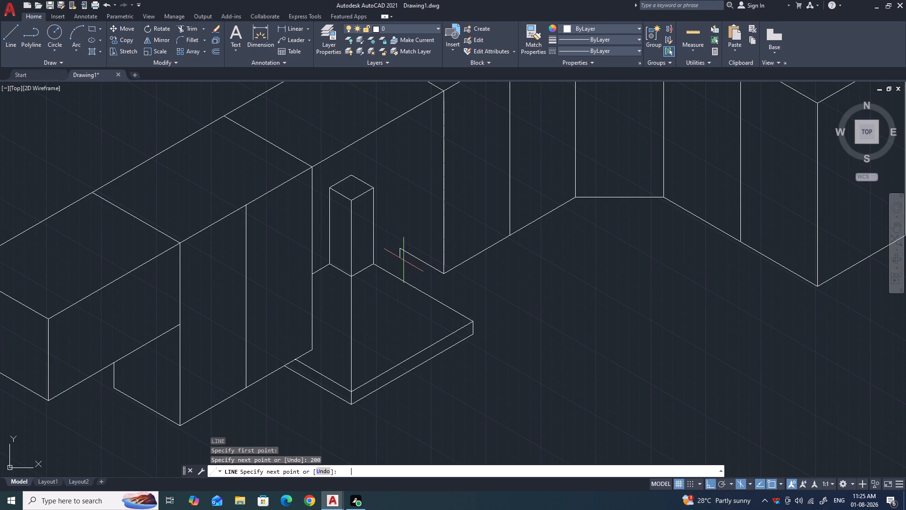
left_click(396, 91)
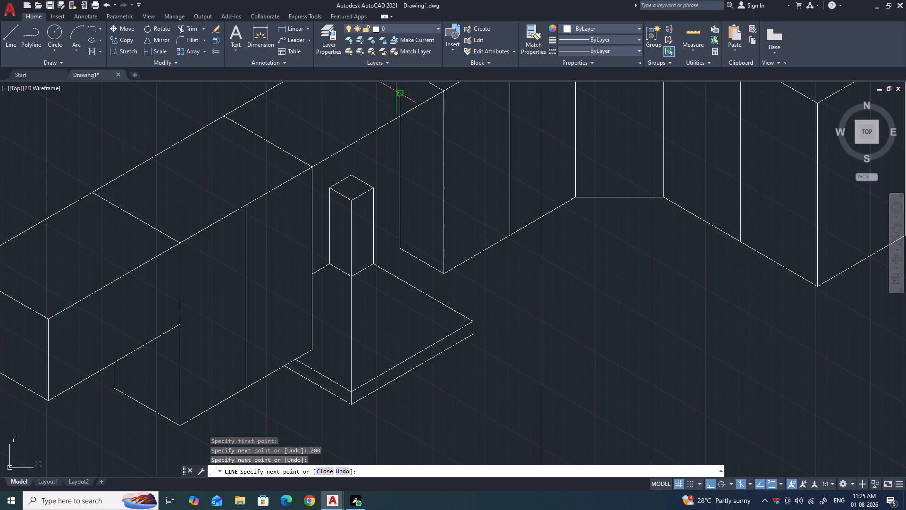
key("Escape")
Trim the new vertical rear edge where it rises above the bay's top front edge.
type("TR")
key("Return")
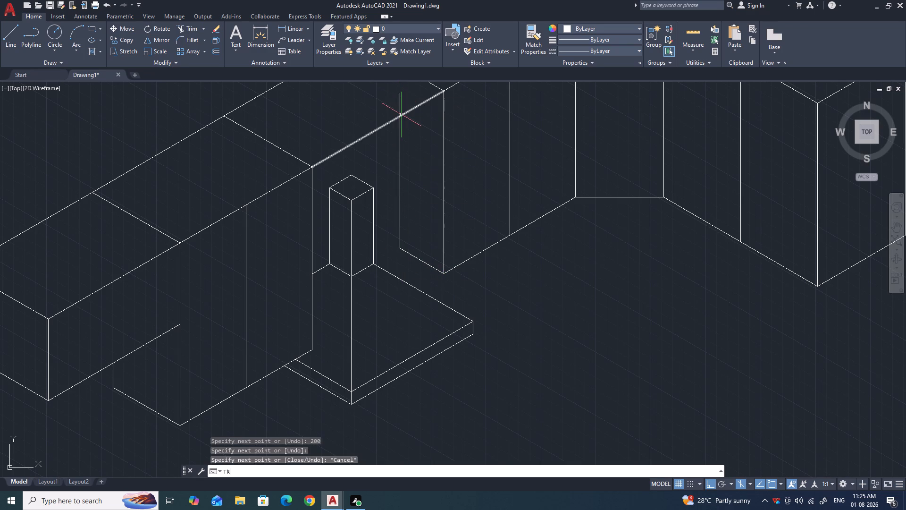
left_click(401, 102)
key("Escape")
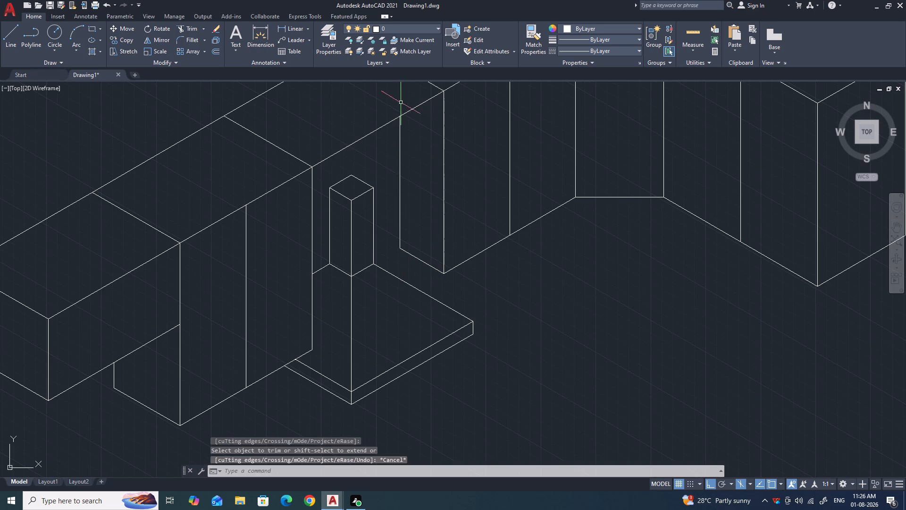
Examine the whole L-shaped row of units, including the bay with its small box and slab.
scroll(340, 170, "down", 3)
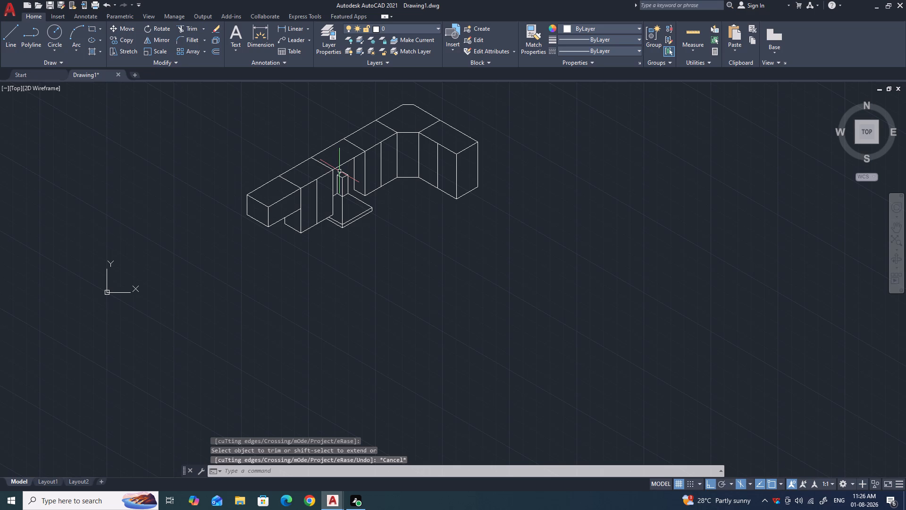
scroll(352, 208, "up", 1)
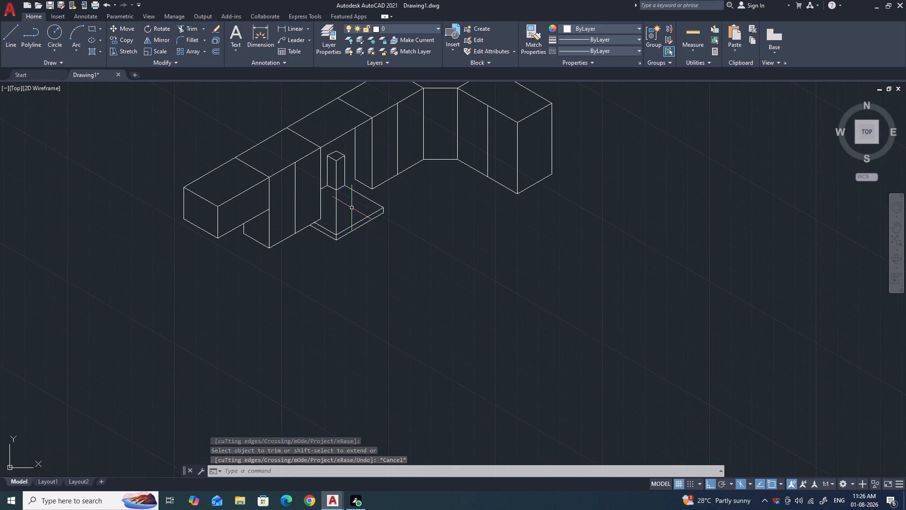
scroll(352, 208, "down", 1)
scroll(409, 147, "up", 1)
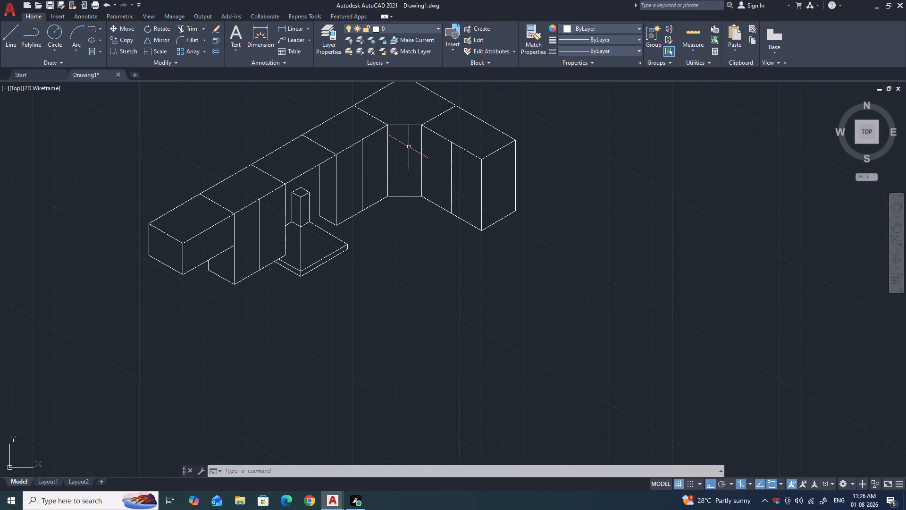
scroll(341, 192, "down", 1)
scroll(259, 168, "up", 1)
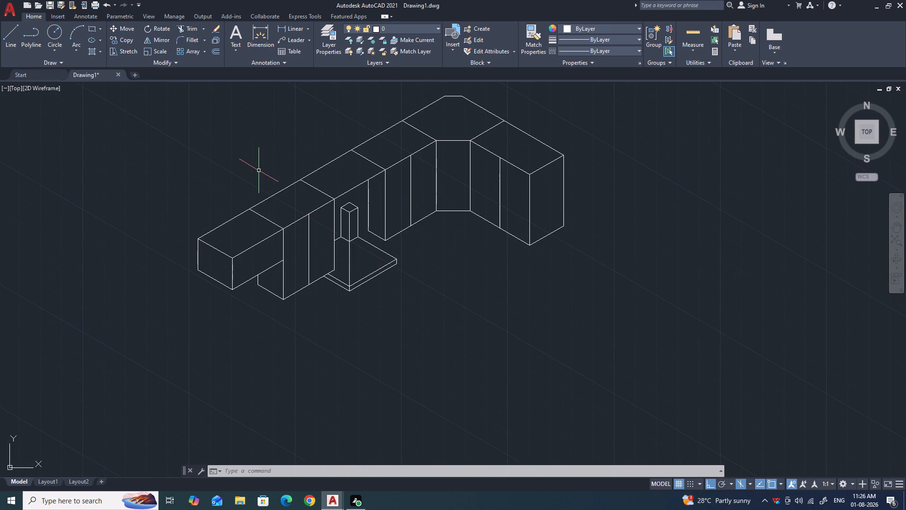
scroll(236, 249, "up", 1)
scroll(238, 245, "down", 2)
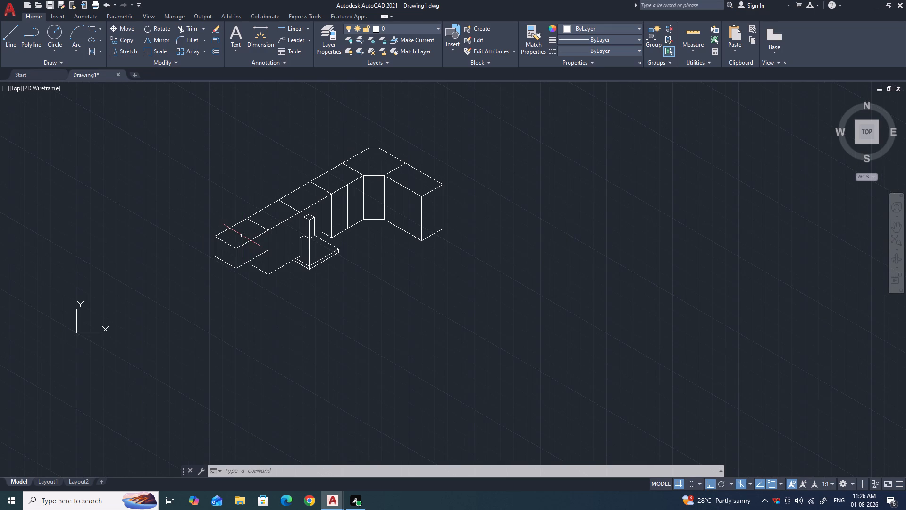
scroll(259, 298, "up", 1)
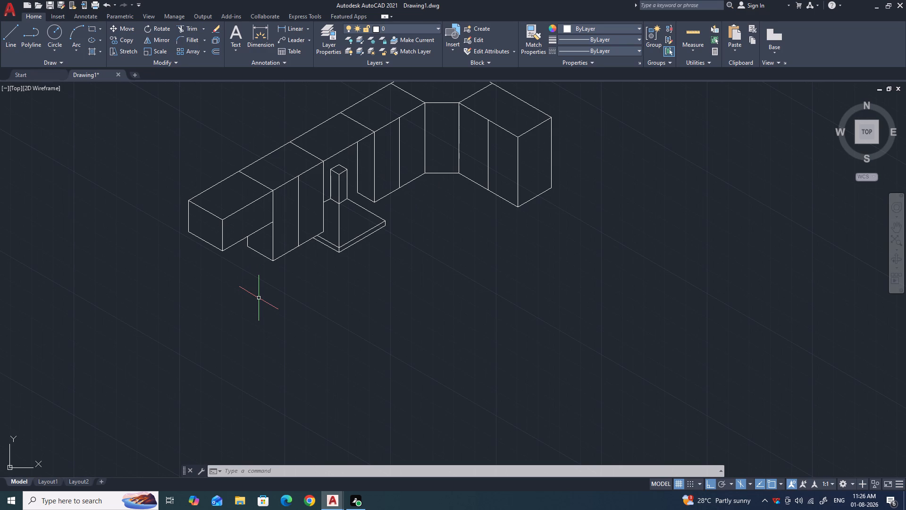
Draw a new rear edge below the existing row as four consecutive 600-unit segments along 30°.
key("l")
key("Return")
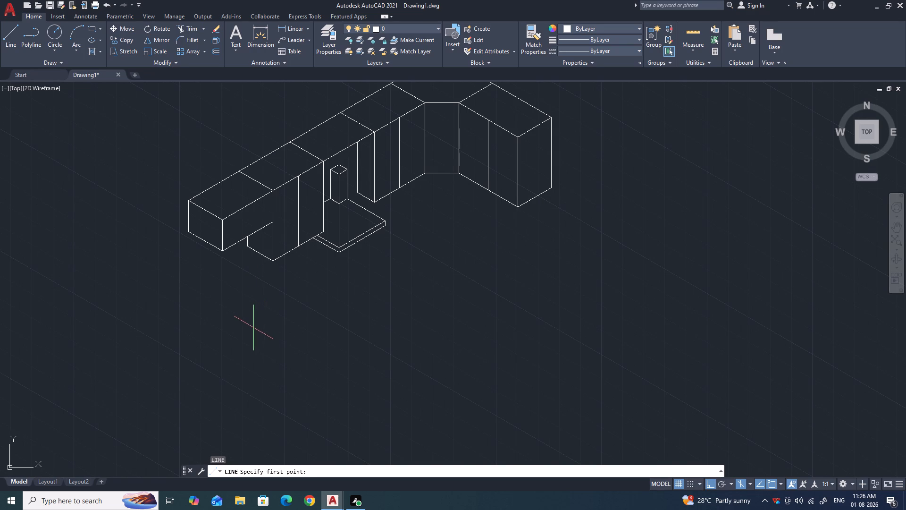
scroll(276, 332, "up", 1)
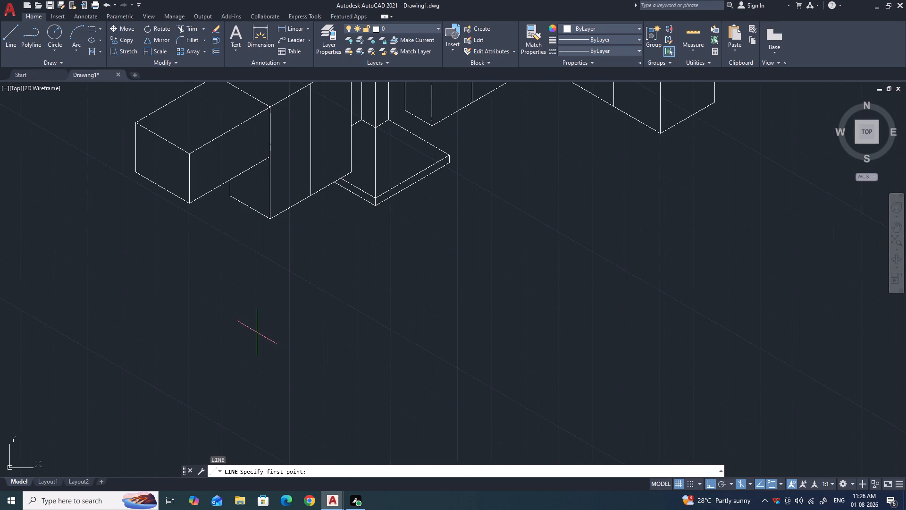
left_click(258, 332)
key("F5")
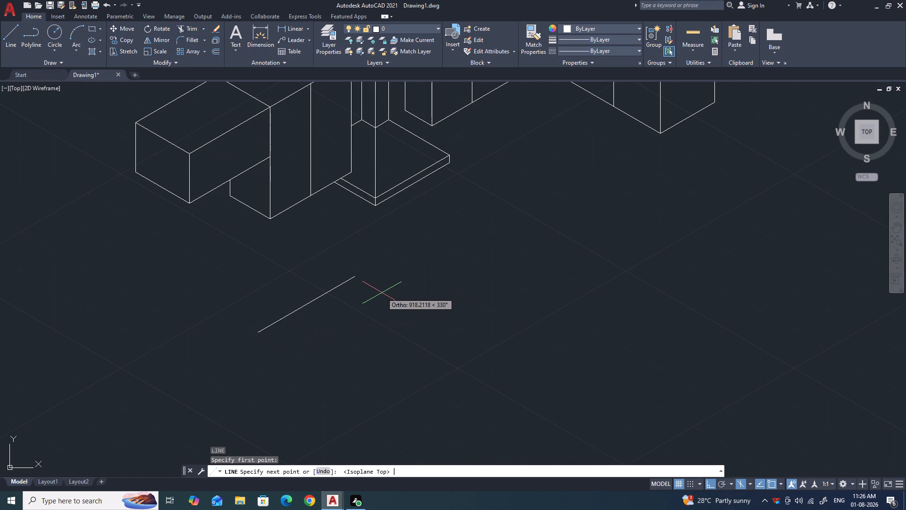
type("600")
key("Return")
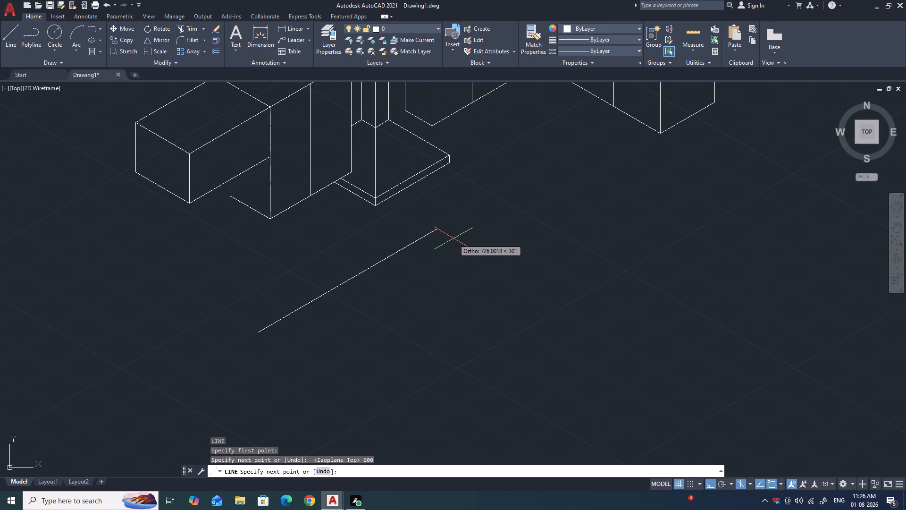
type("600")
key("Return")
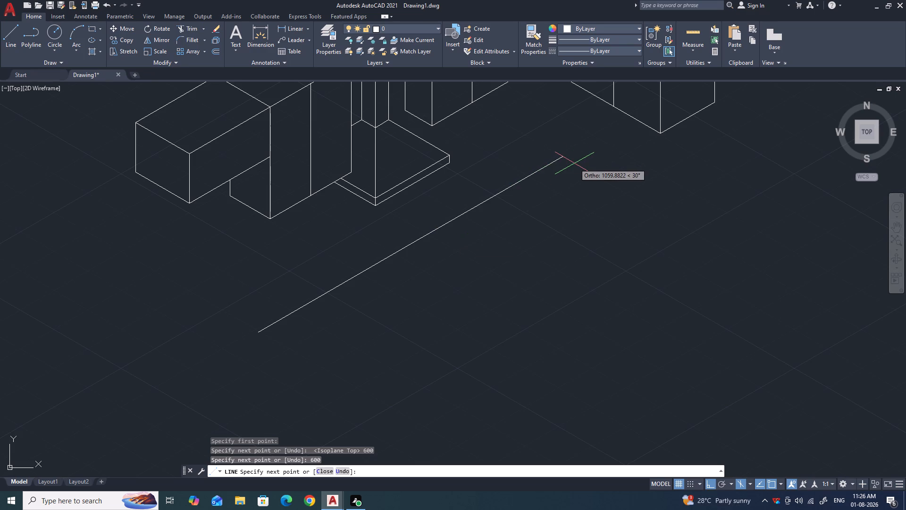
type("600")
key("Return")
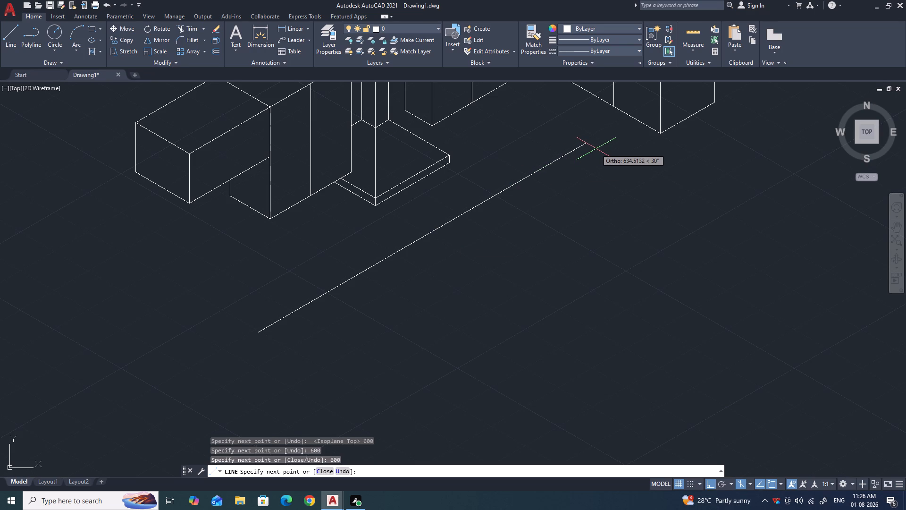
type("600")
key("Return")
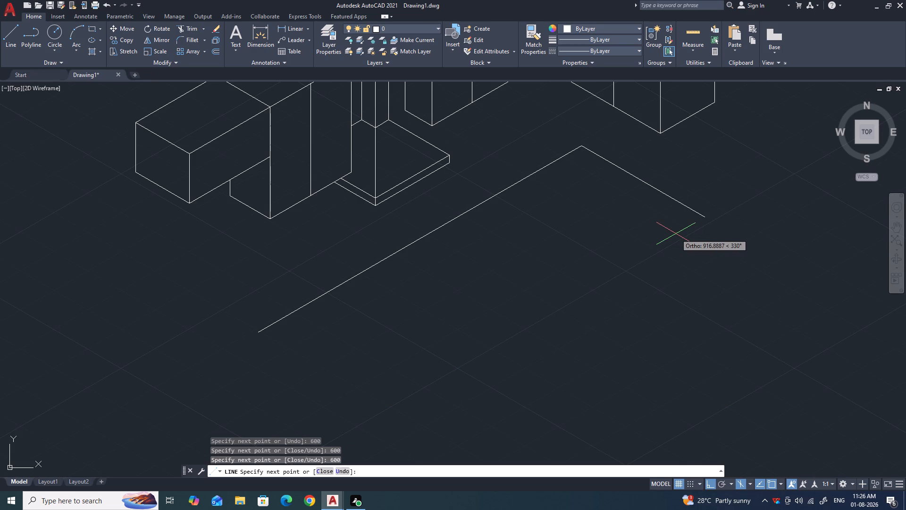
Continue the outline with 900 and 400 units along 330° and 600 along 210°, closing it back to the long rear edge.
type("900")
key("Return")
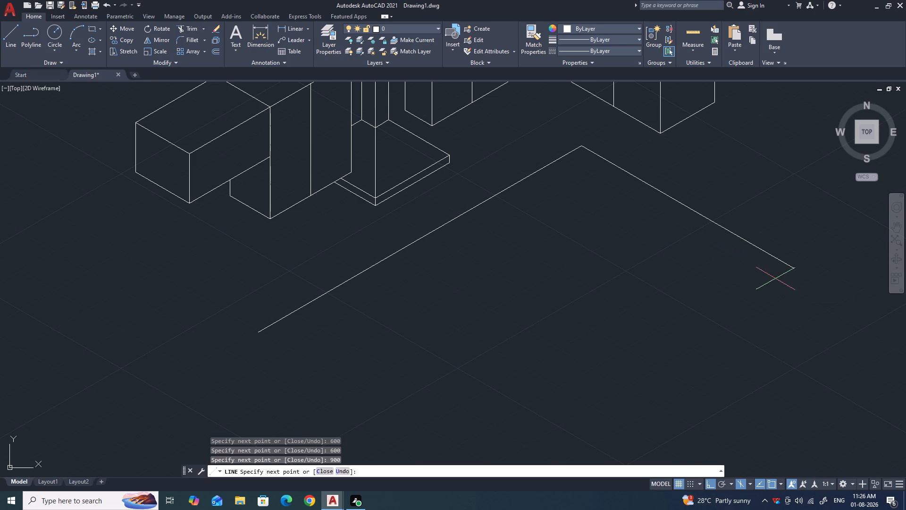
type("400")
key("Return")
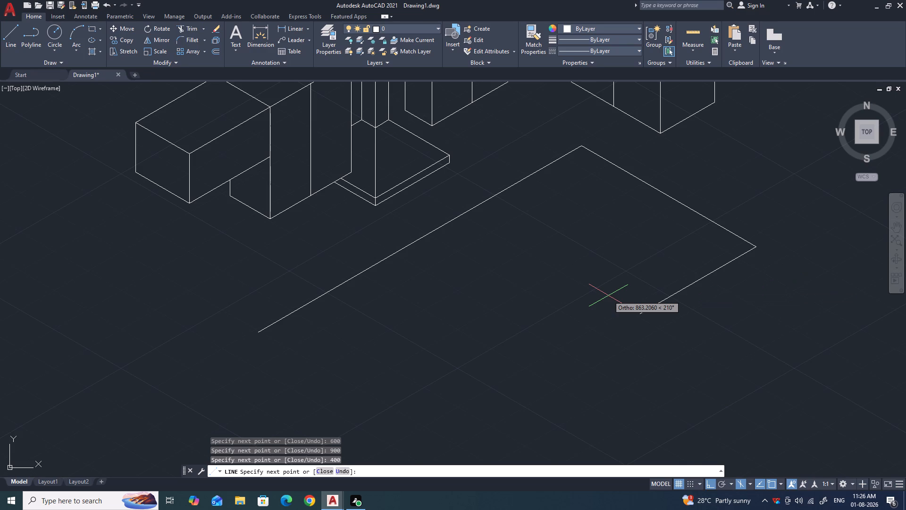
type("600")
key("Return")
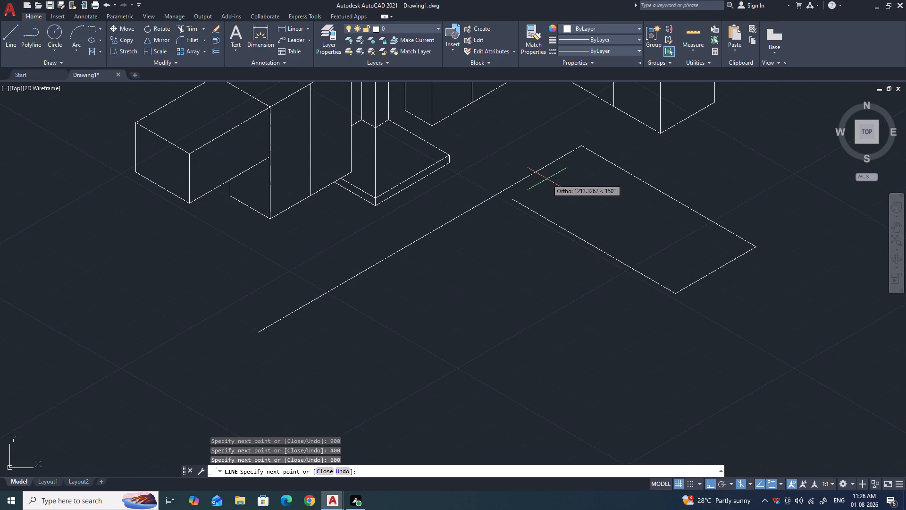
left_click(499, 190)
key("Escape")
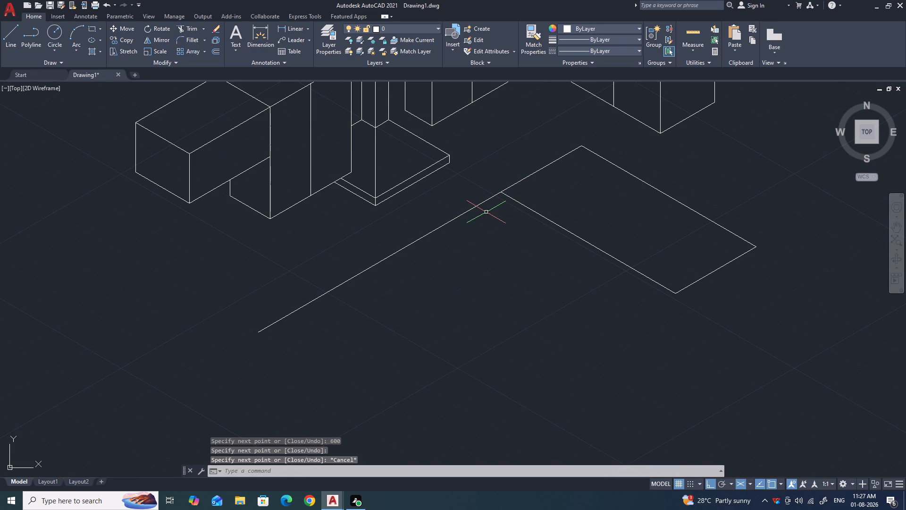
Draw the end side face from the rear edge's free end, 1000 units high and 600 deep along 330°, closed at its start.
key("l")
key("Return")
scroll(361, 232, "down", 2)
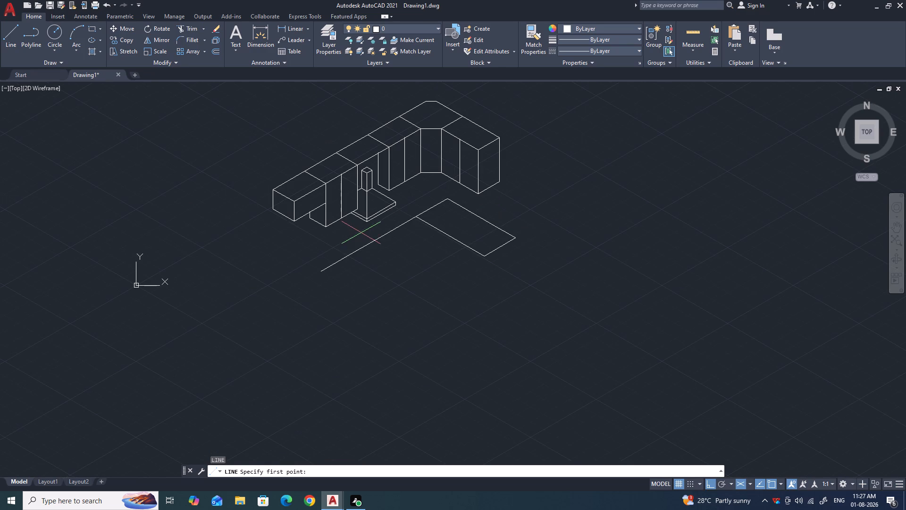
scroll(316, 273, "up", 1)
left_click(323, 272)
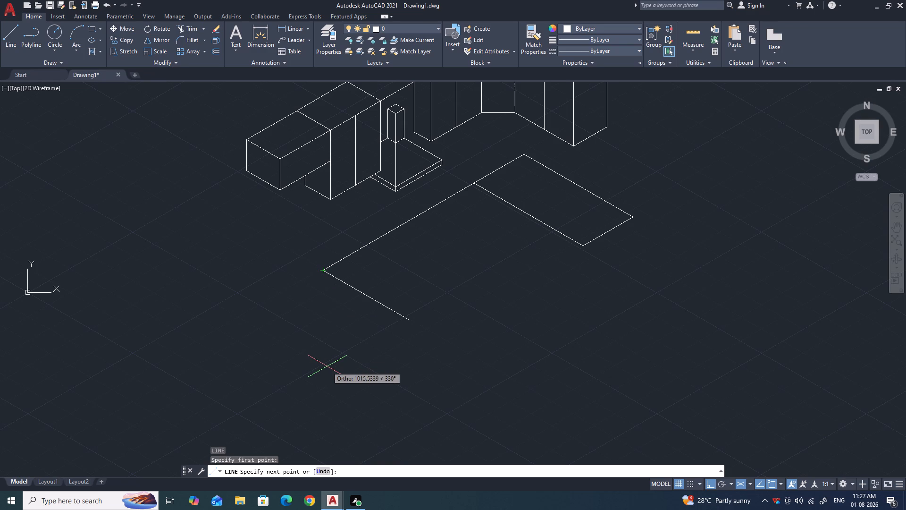
key("F5")
scroll(325, 274, "down", 1)
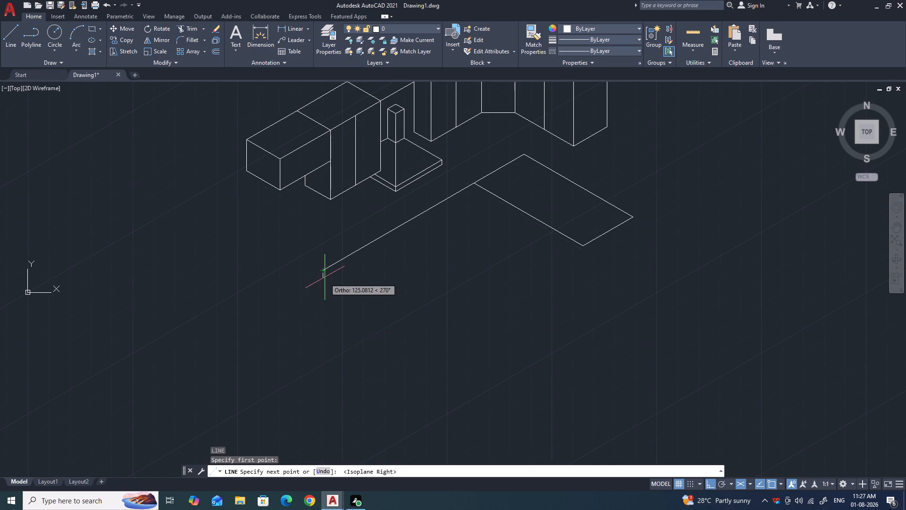
scroll(325, 272, "down", 1)
scroll(325, 303, "up", 3)
type("1000")
key("Return")
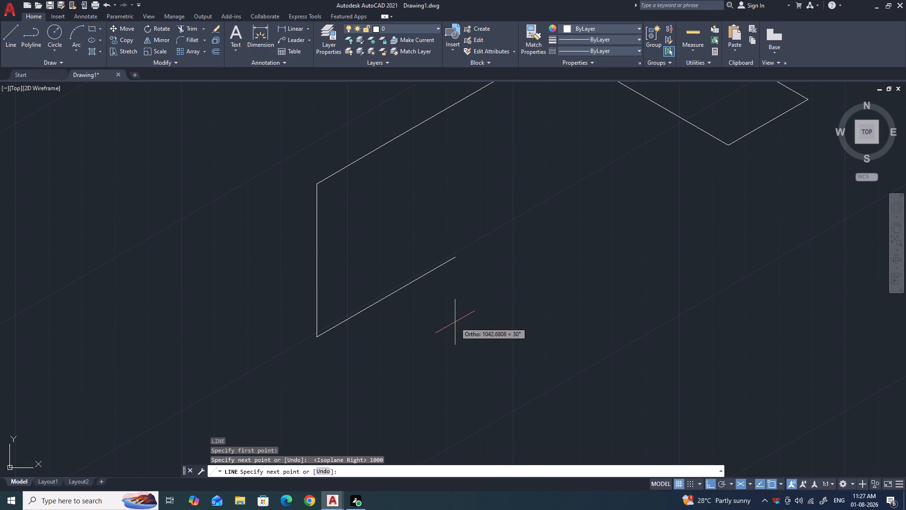
key("F5")
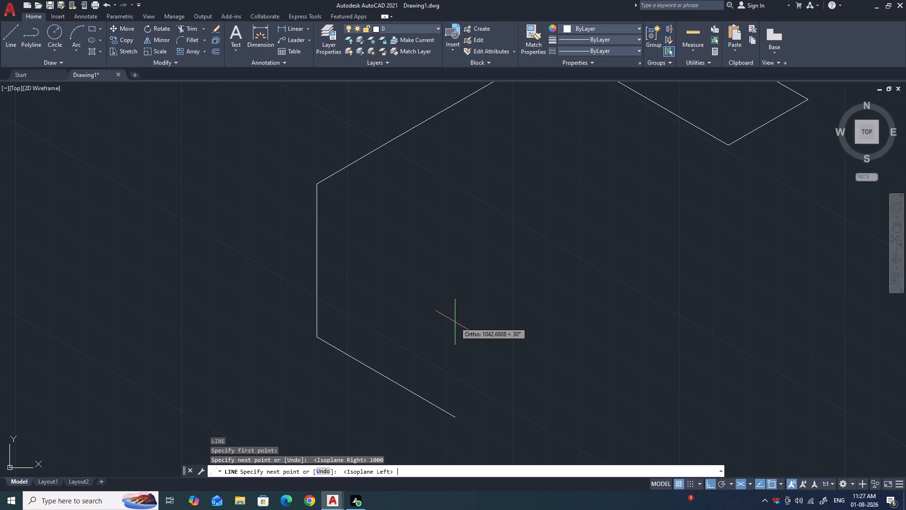
type("600")
key("Return")
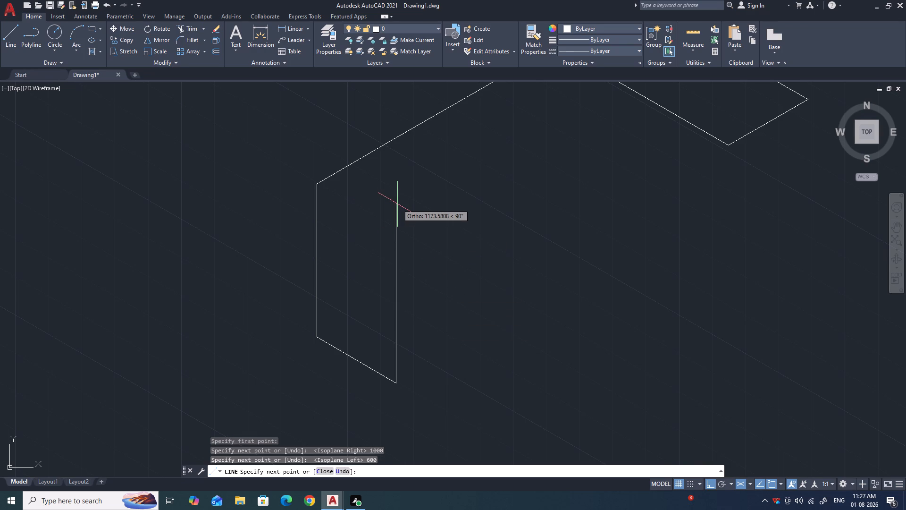
type("1000")
key("Return")
left_click(314, 185)
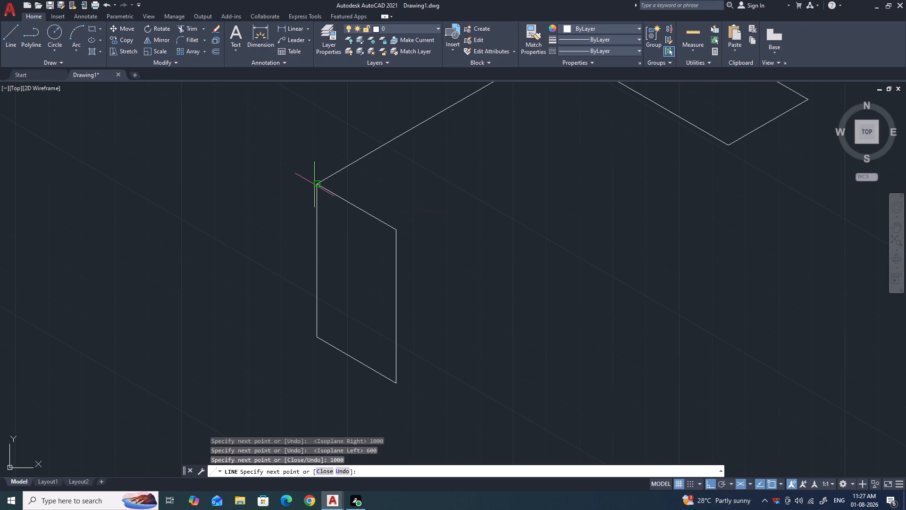
key("Escape")
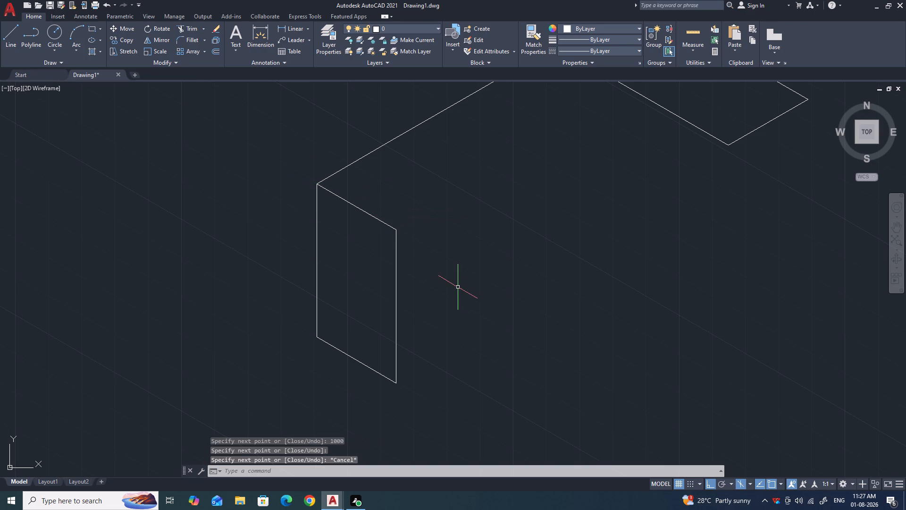
Draw the long leg's top front edge from the end face's upper front corner as three consecutive 600-unit segments along 30°.
key("l")
key("Return")
left_click(397, 232)
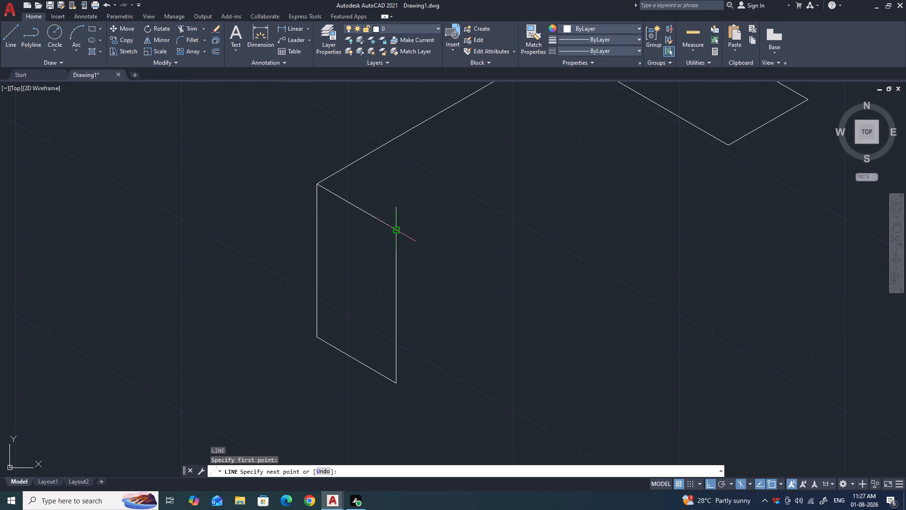
scroll(489, 196, "down", 3)
scroll(501, 180, "up", 1)
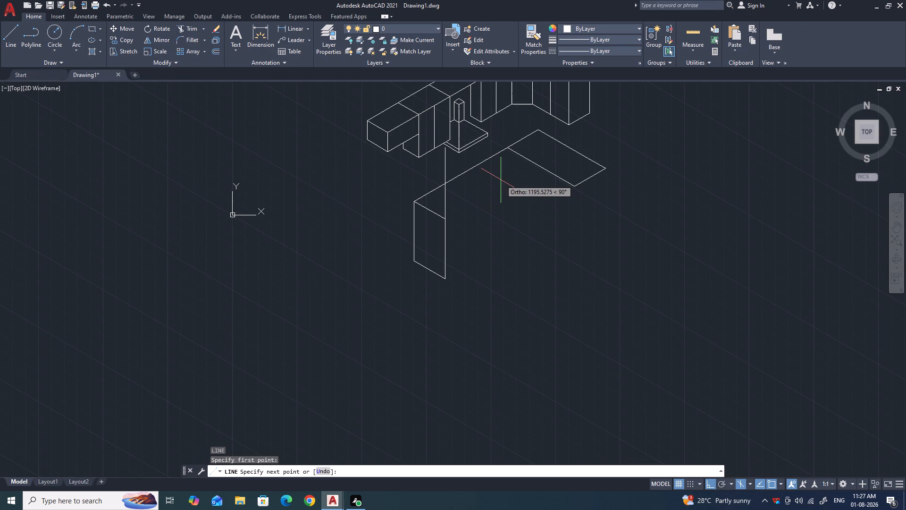
key("F5")
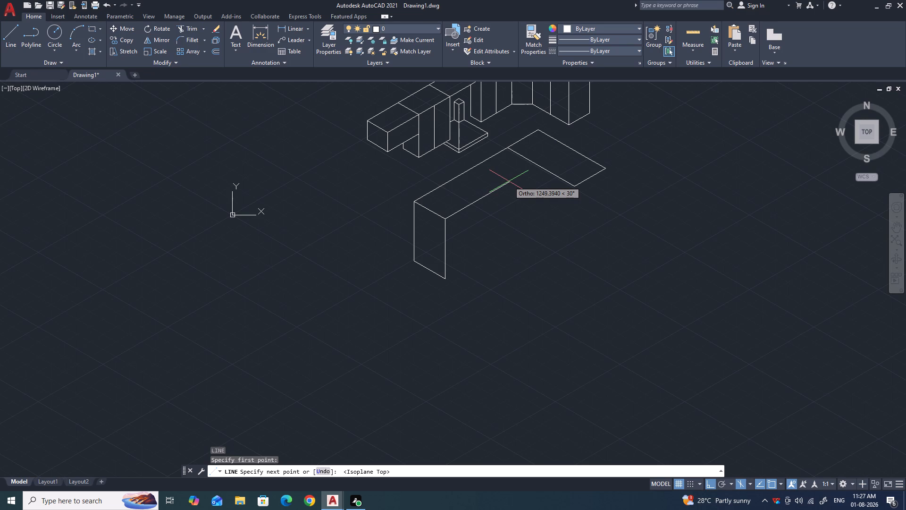
type("600")
key("Return")
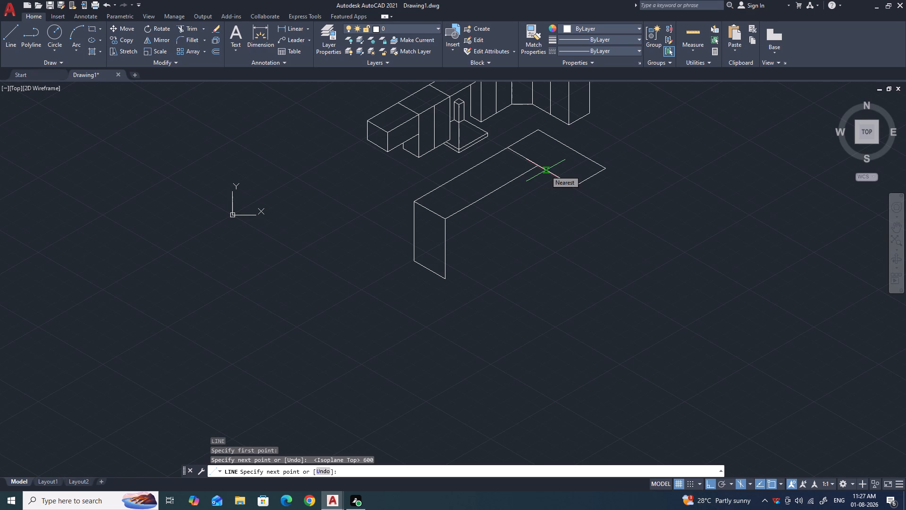
type("600")
key("Return")
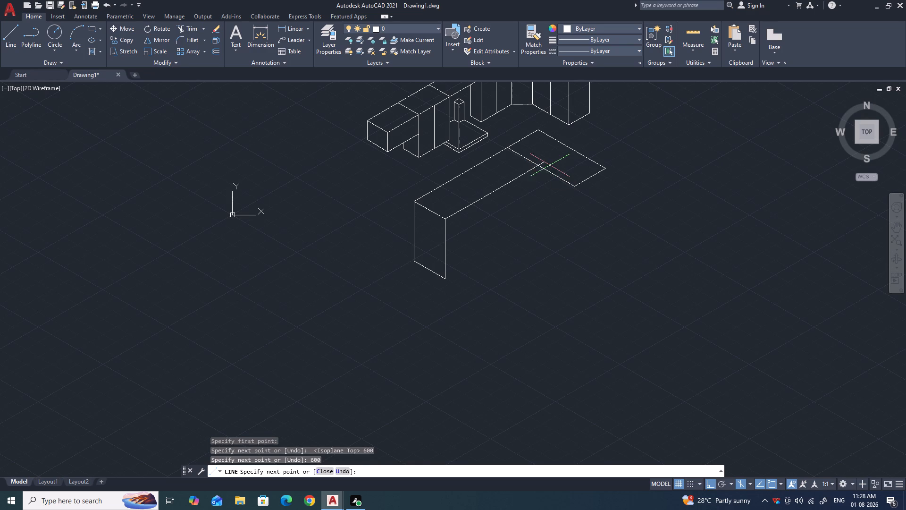
type("600")
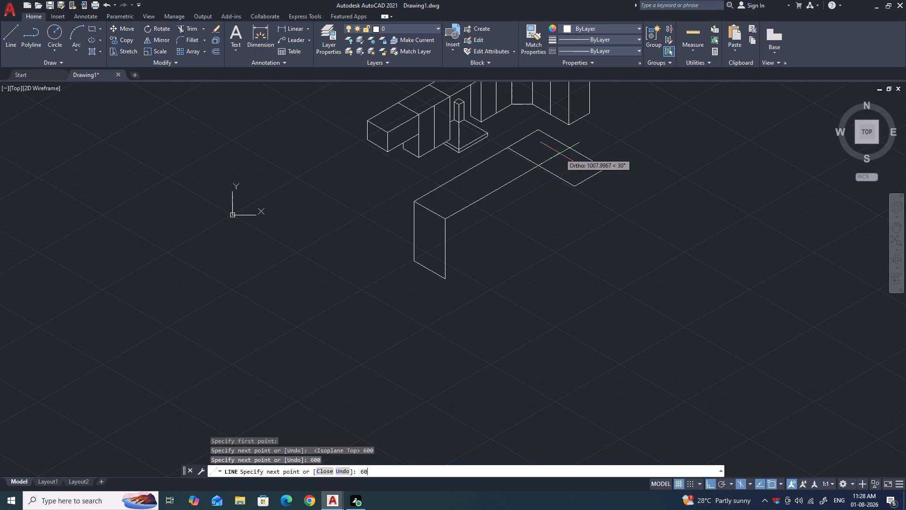
key("Return")
key("Escape")
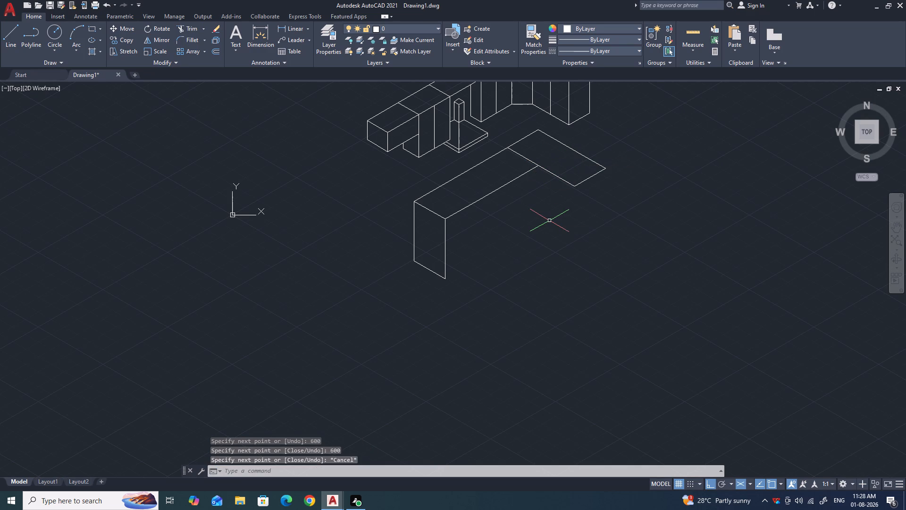
Draw the first unit's front face from the end of the first 600 segment, 1000 units down and closed to the end face's bottom corner.
key("l")
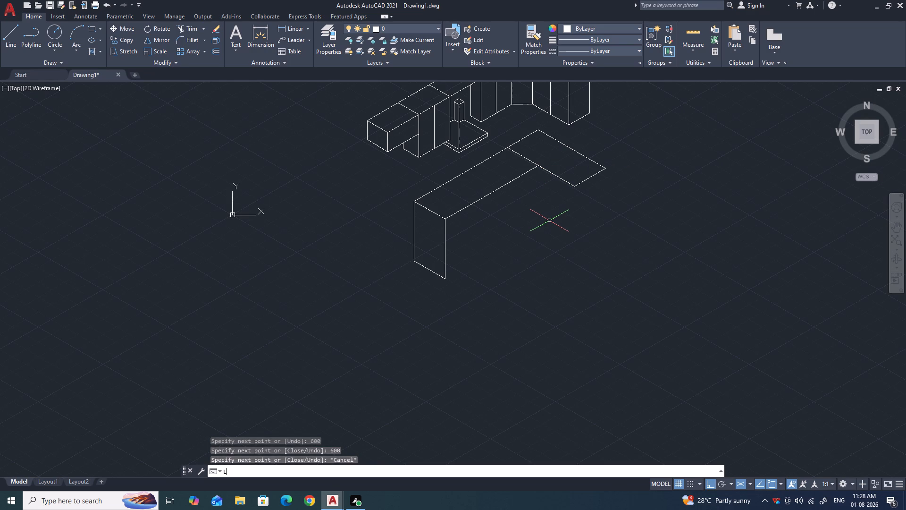
key("Return")
left_click(476, 202)
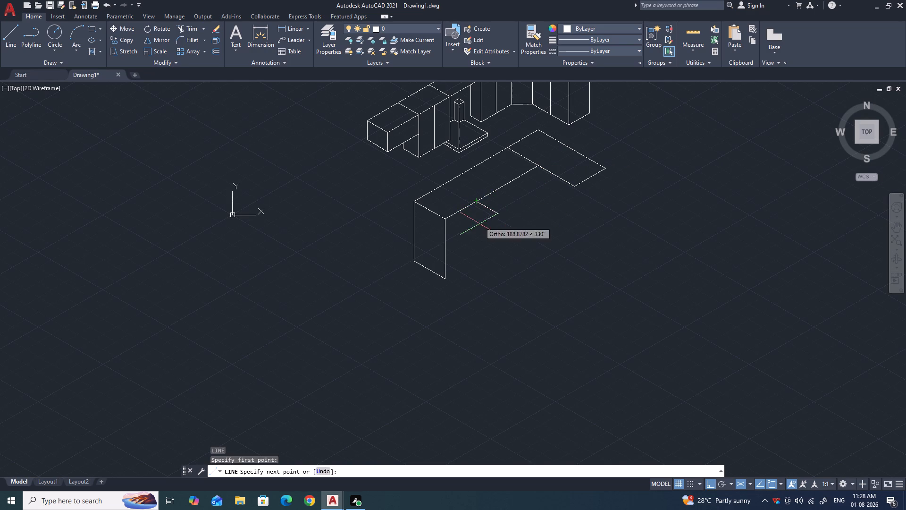
key("F5")
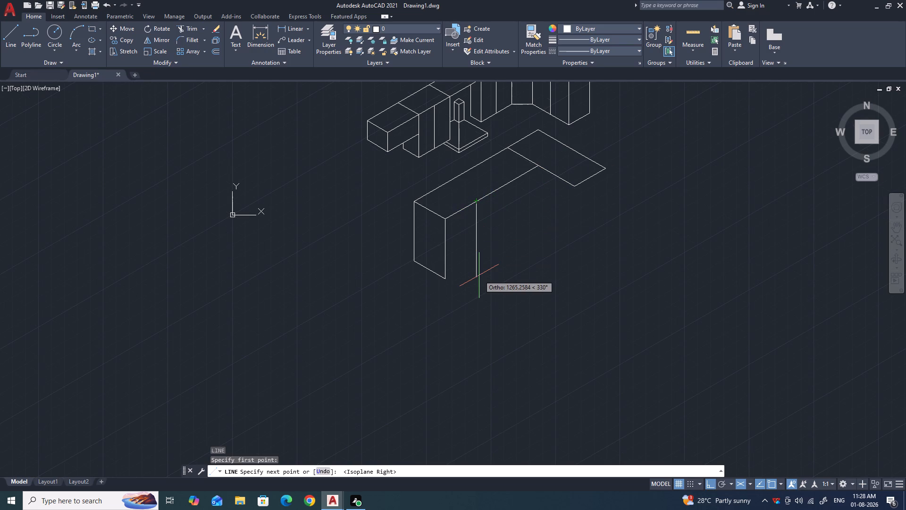
type("1000")
key("Return")
left_click(442, 282)
key("Escape")
Draw the second and third units' front faces, each with a 600-unit base edge along 30° and a vertical up to the top edge.
key("space")
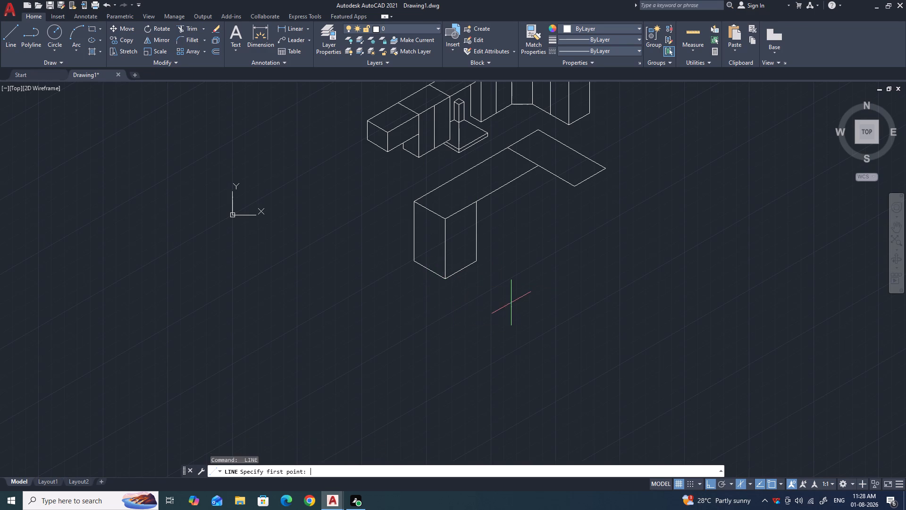
left_click(476, 262)
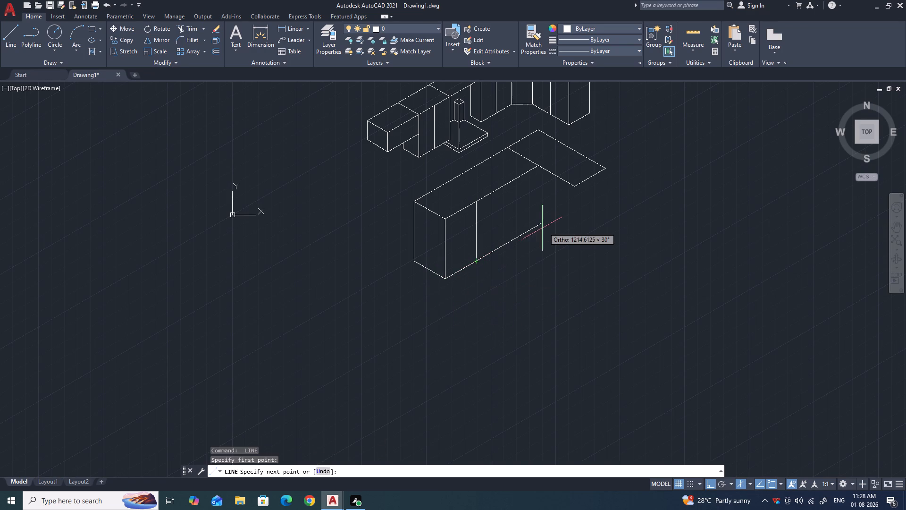
type("600")
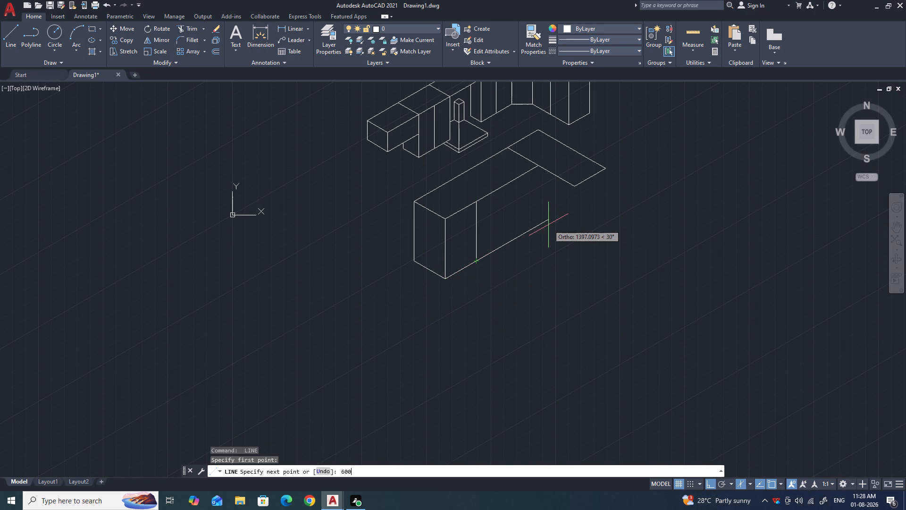
key("Return")
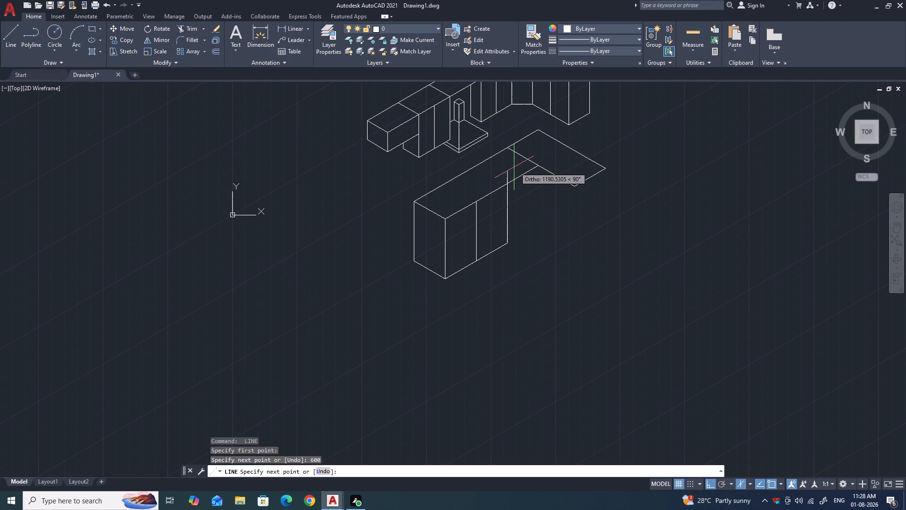
left_click(506, 182)
key("Escape")
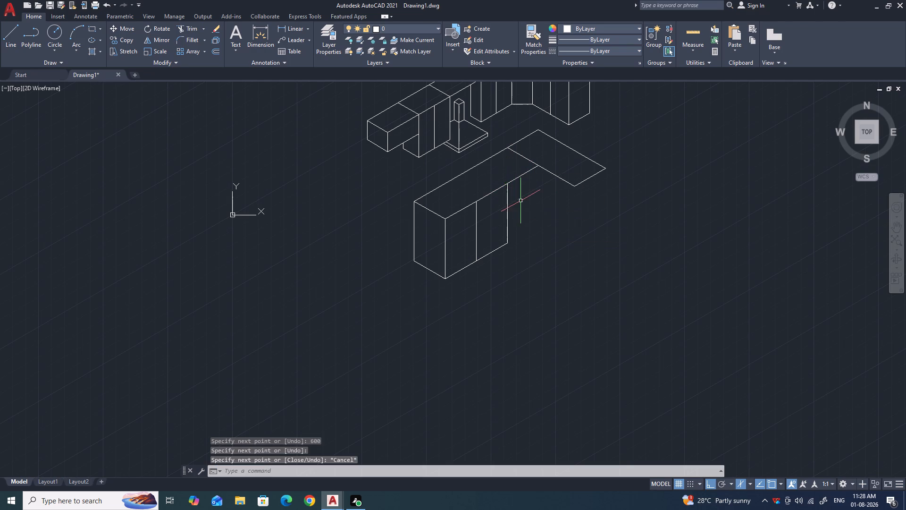
key("space")
left_click(506, 245)
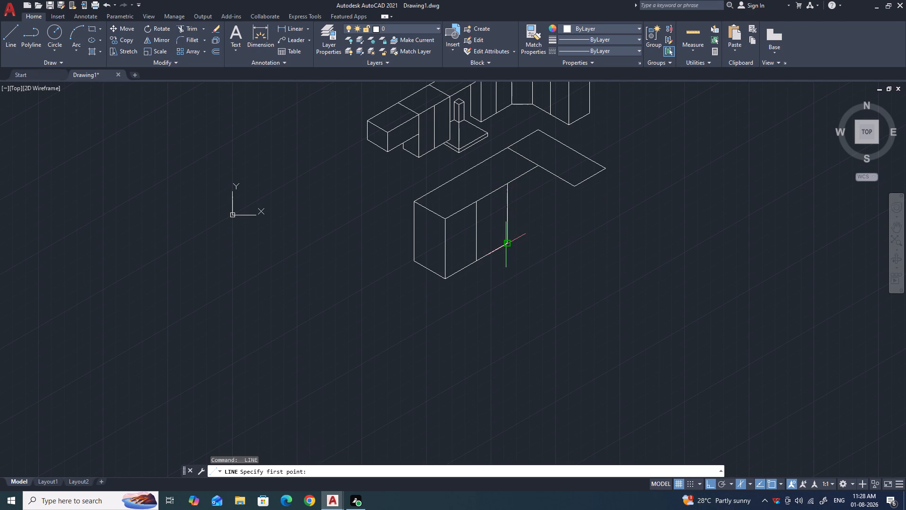
type("600")
key("Return")
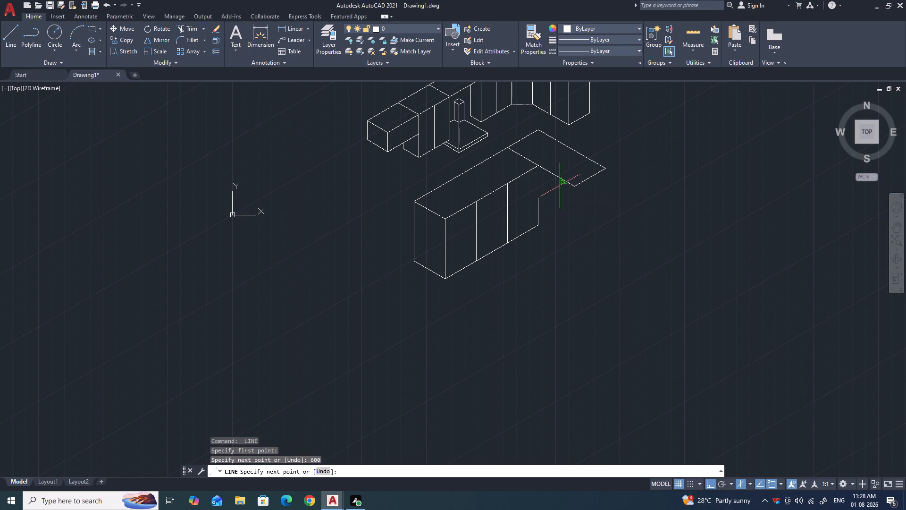
left_click(537, 164)
key("Escape")
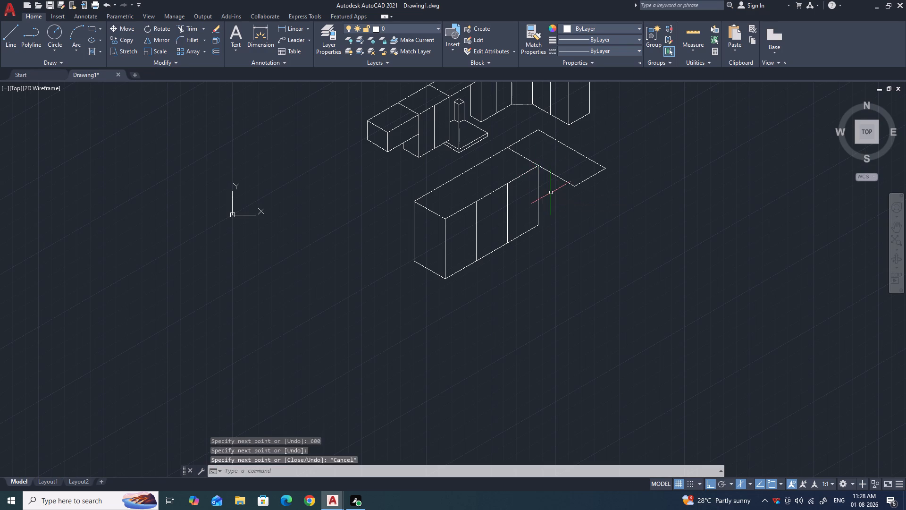
Draw the short leg's inner side face with a 1000-unit vertical down from its front corner and a base edge to the inside corner.
key("l")
key("Return")
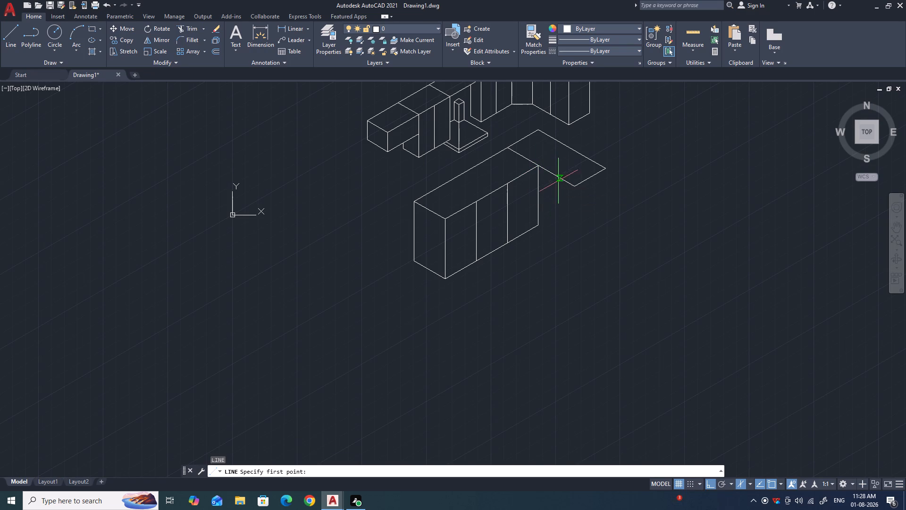
left_click(577, 188)
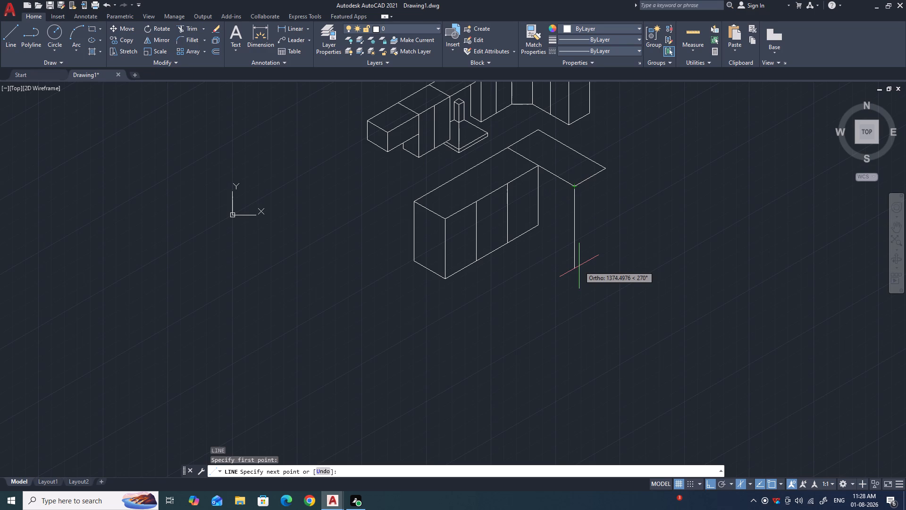
type("1000")
key("Return")
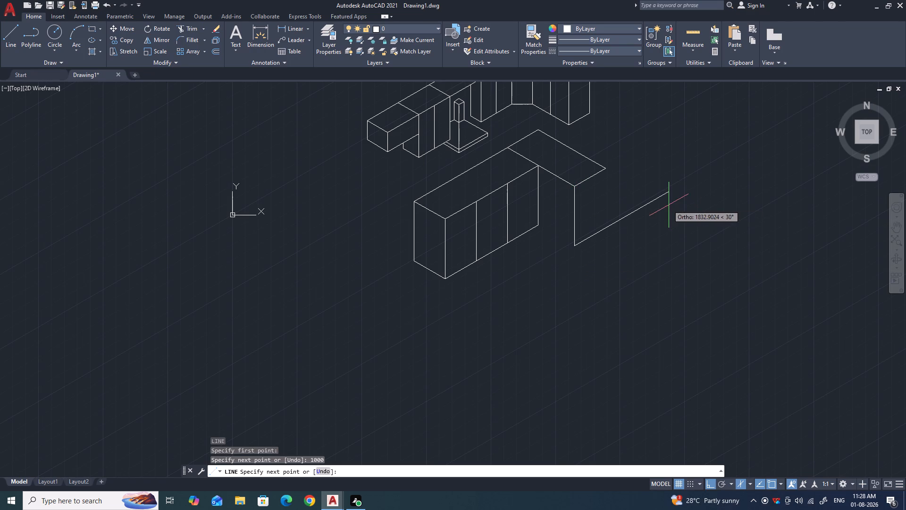
left_click(536, 228)
key("Escape")
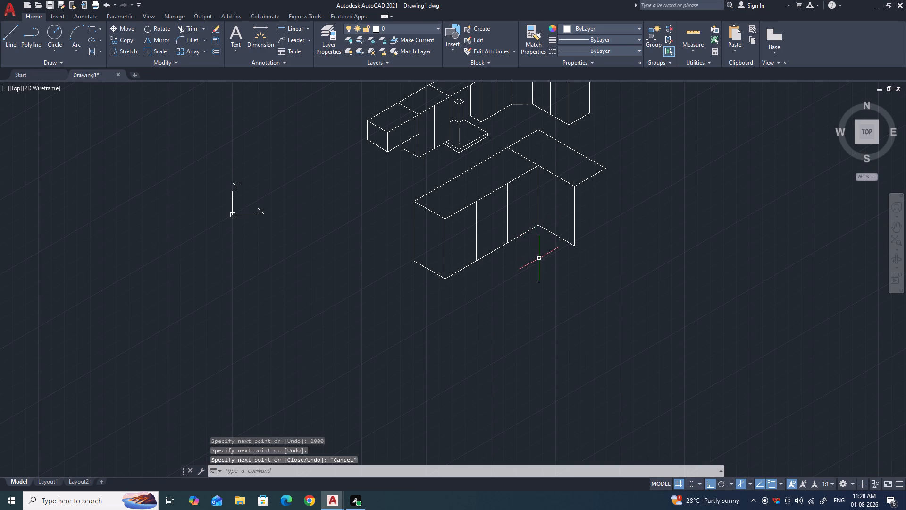
Close the short leg's front face with a 600-unit base edge along 30° and a vertical up to the outer top corner.
key("space")
left_click(573, 248)
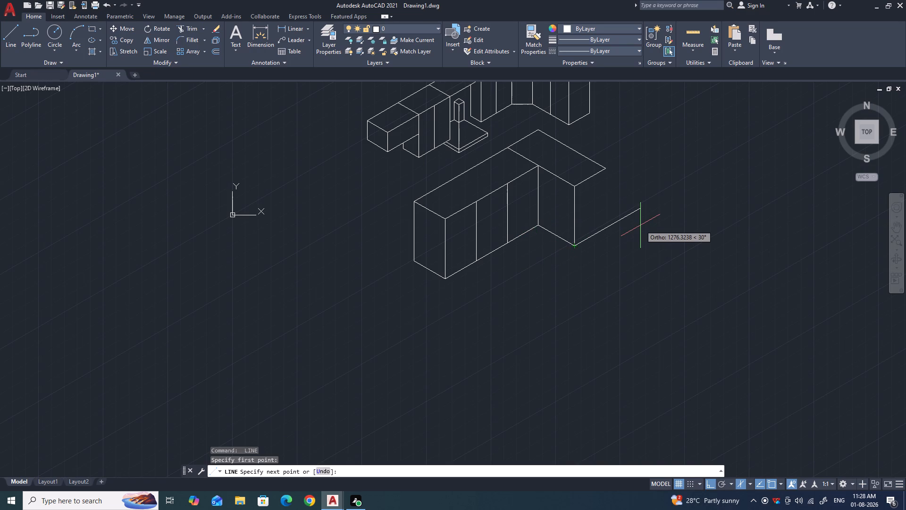
type("600")
key("Return")
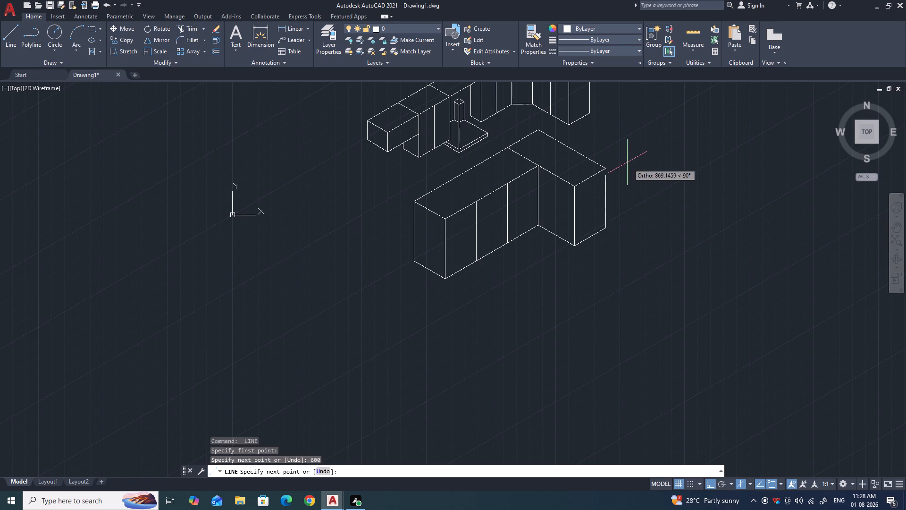
left_click(606, 166)
key("Escape")
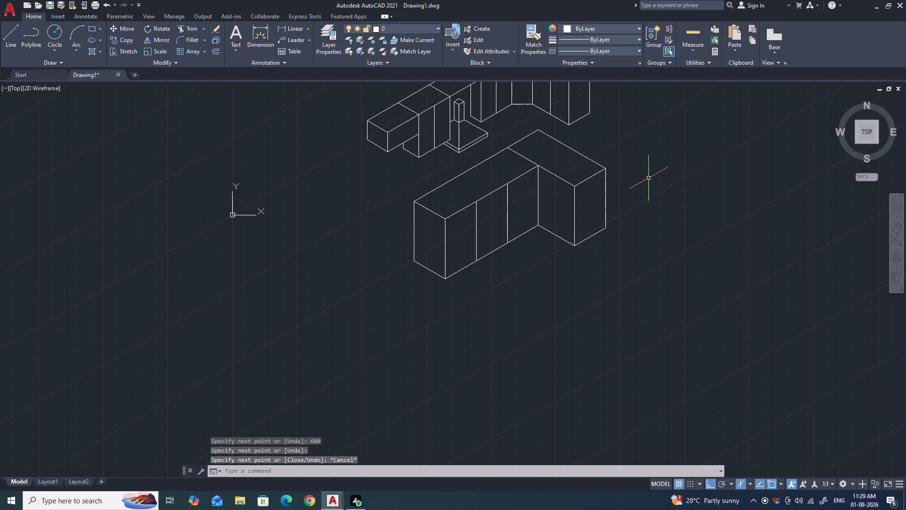
Offset the lower row's short-leg front top edge and inner side top edge 20 units down onto their faces.
scroll(510, 188, "down", 1)
scroll(514, 166, "up", 1)
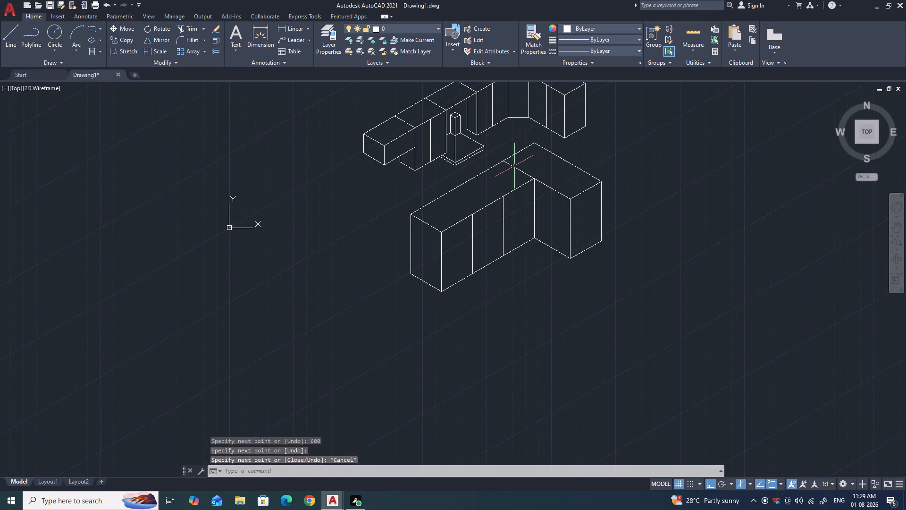
scroll(480, 179, "down", 1)
scroll(522, 194, "up", 1)
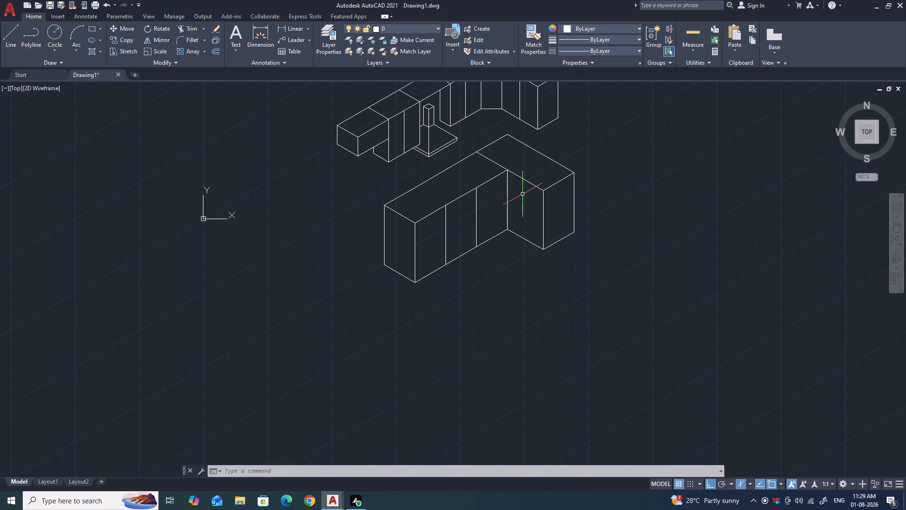
scroll(557, 183, "up", 3)
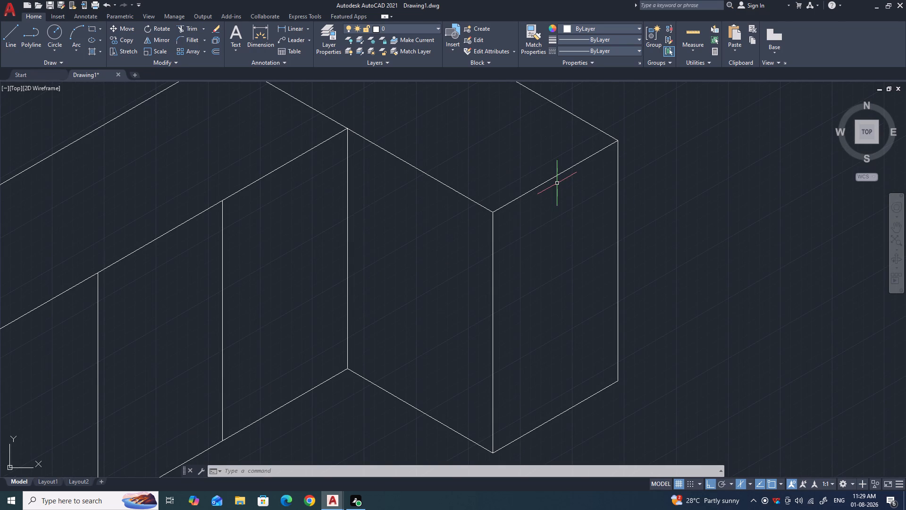
key("o")
key("Return")
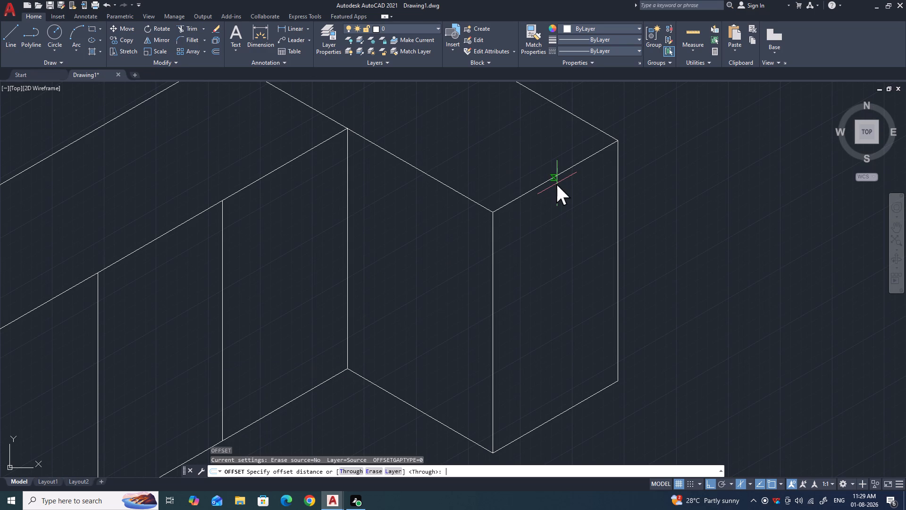
type("20")
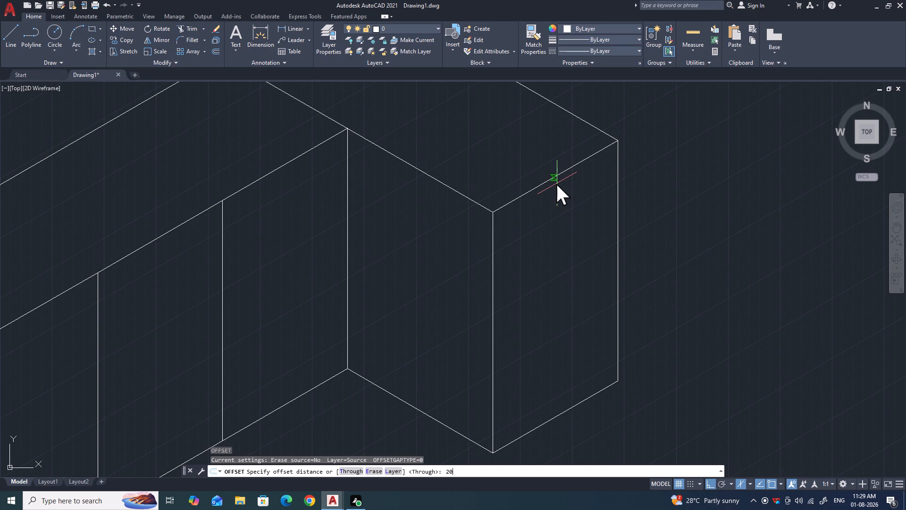
key("Return")
left_click(557, 176)
left_click(560, 192)
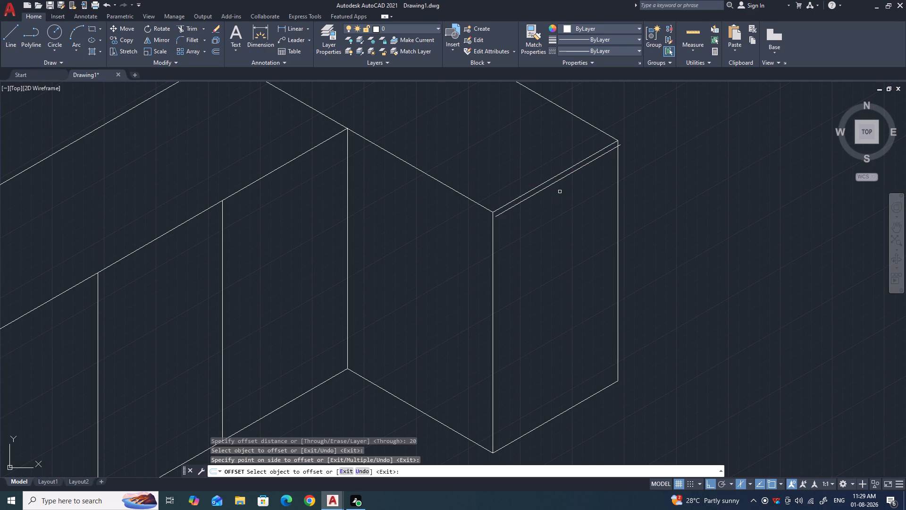
left_click(452, 189)
left_click(444, 205)
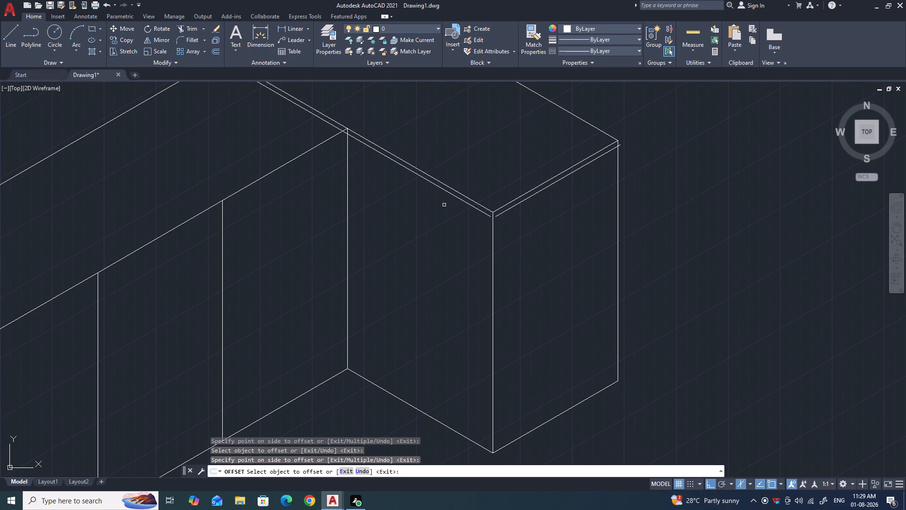
Offset the front top edges of the long leg's three units 20 units down onto their front faces.
scroll(444, 205, "down", 1)
scroll(476, 213, "up", 4)
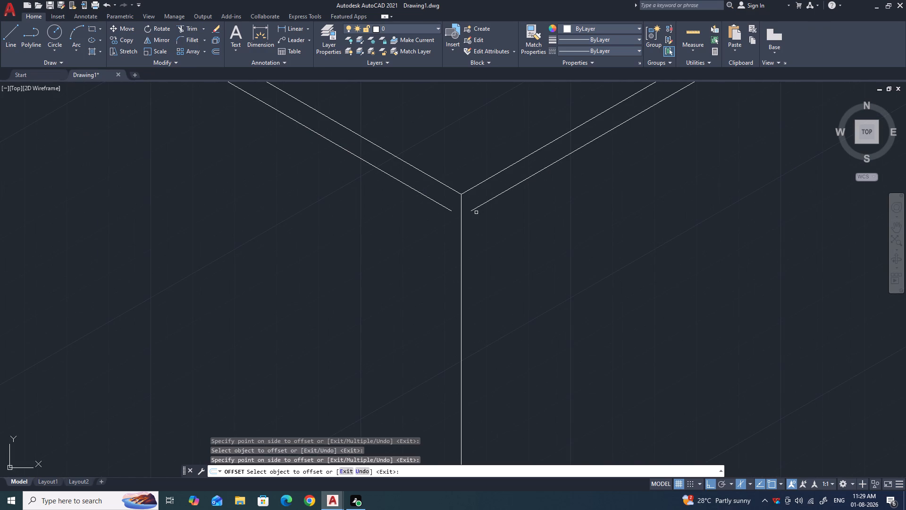
scroll(476, 212, "down", 2)
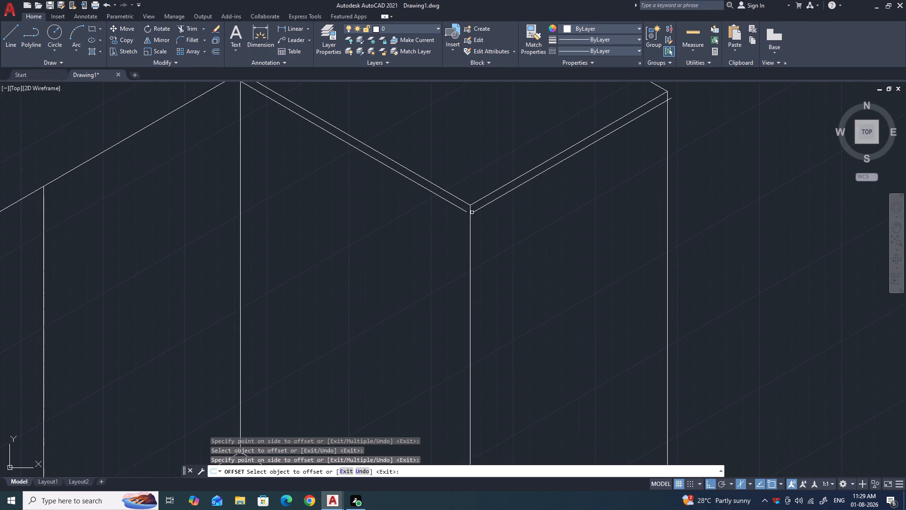
scroll(375, 186, "down", 2)
left_click(234, 192)
left_click(238, 207)
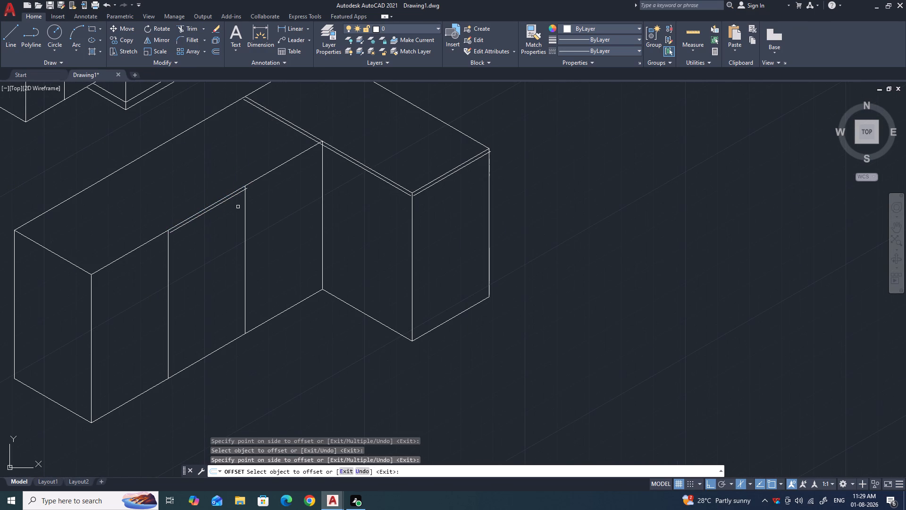
left_click(151, 239)
left_click(154, 254)
left_click(266, 175)
left_click(268, 192)
scroll(353, 191, "down", 1)
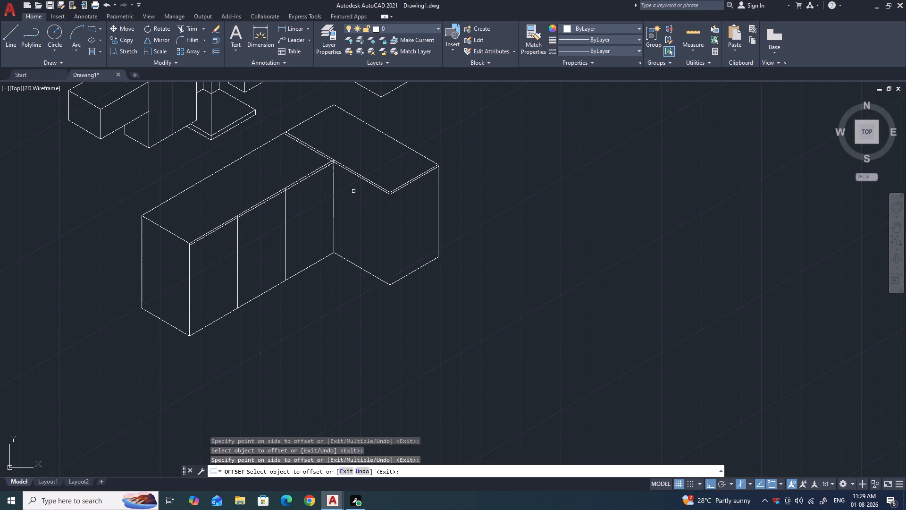
scroll(190, 247, "up", 3)
key("Escape")
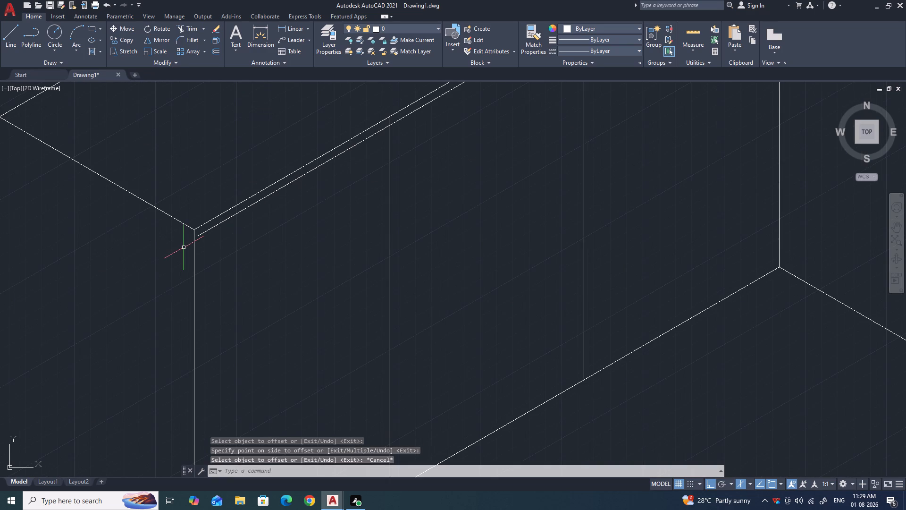
Extend the first unit's offset line to its outer front corner and trim the offset lines' overshoot at the inside corner.
type("EX")
key("Return")
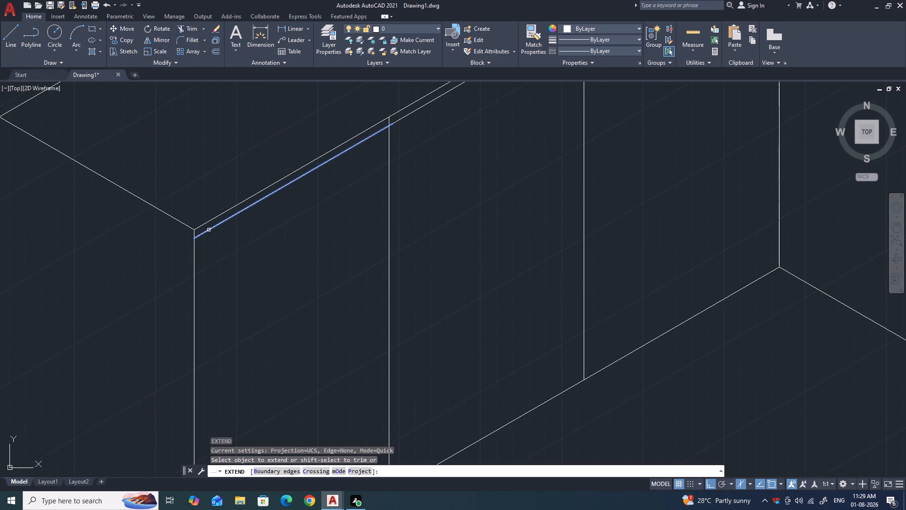
left_click(209, 231)
scroll(185, 243, "down", 3)
scroll(321, 147, "up", 3)
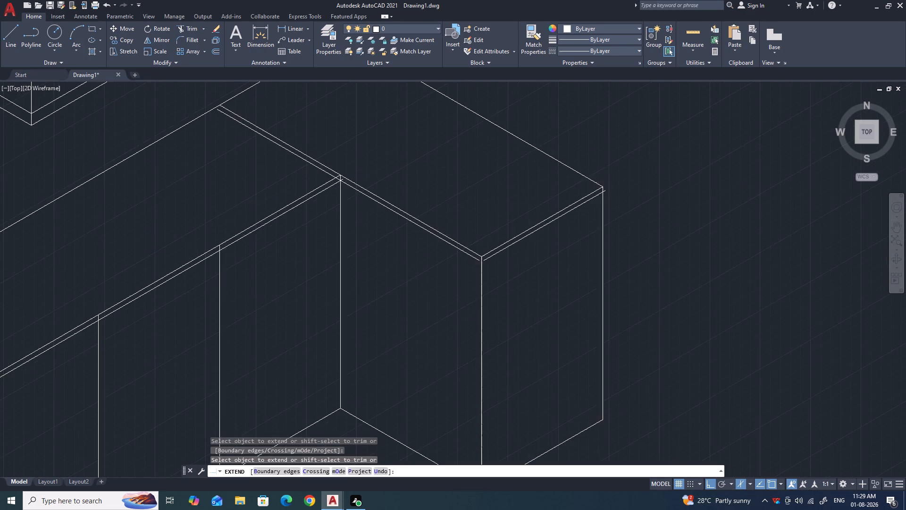
scroll(325, 181, "up", 1)
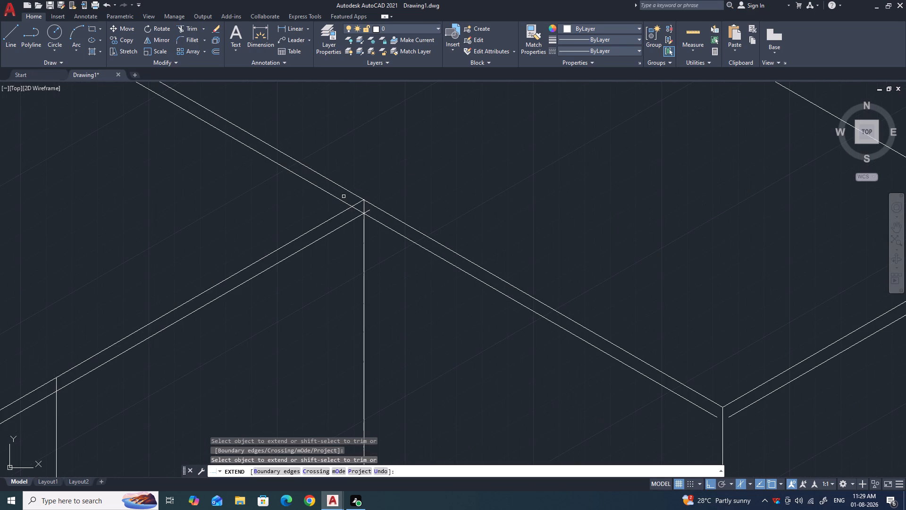
left_click(331, 196, "shift")
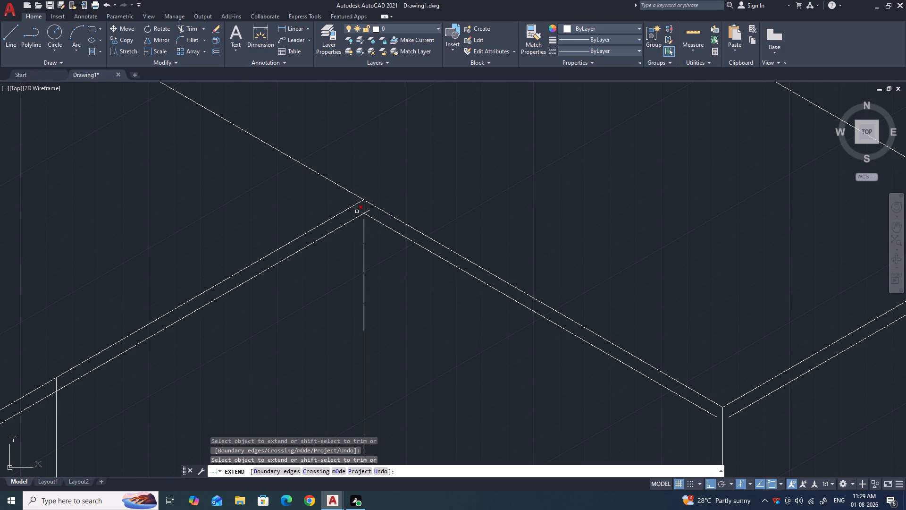
left_click(357, 211, "shift")
left_click(368, 212, "shift")
Extend the short leg's two offset lines to meet at its front vertical corner edge.
scroll(394, 218, "down", 2)
scroll(307, 185, "down", 1)
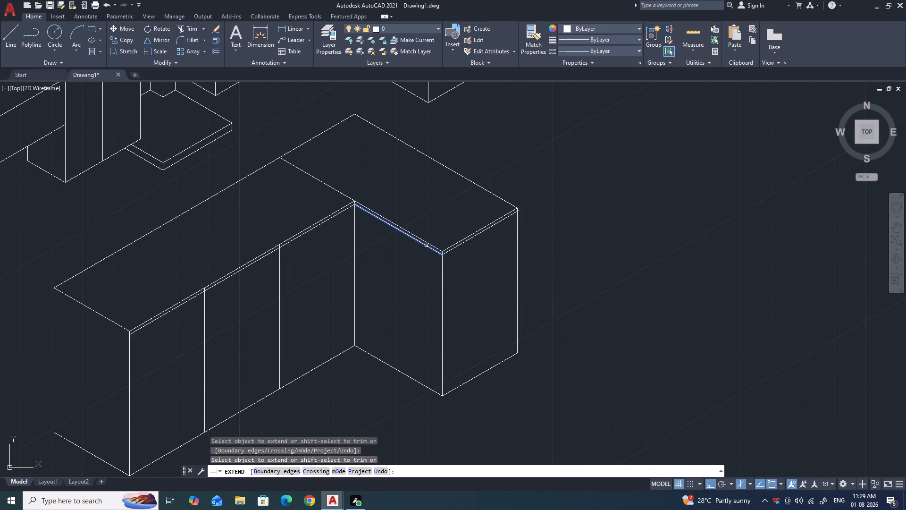
scroll(426, 246, "up", 4)
left_click(470, 283)
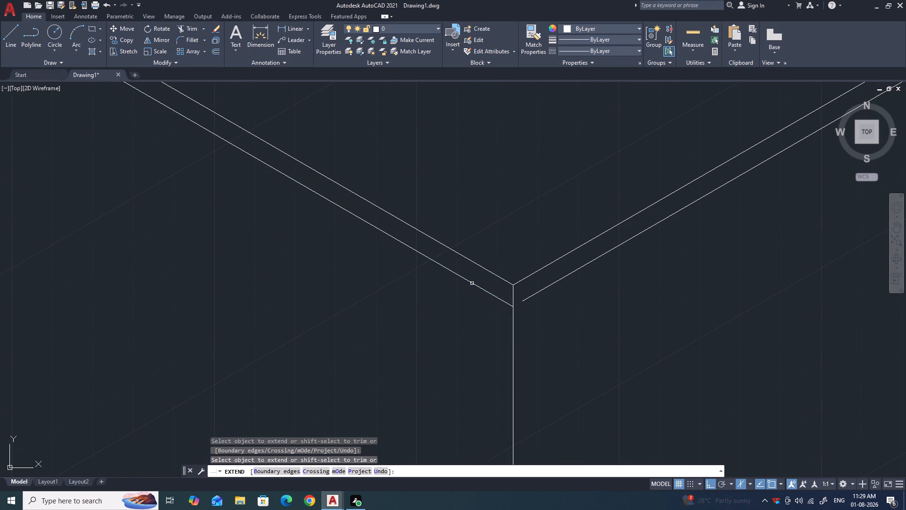
left_click(529, 298)
scroll(496, 281, "down", 4)
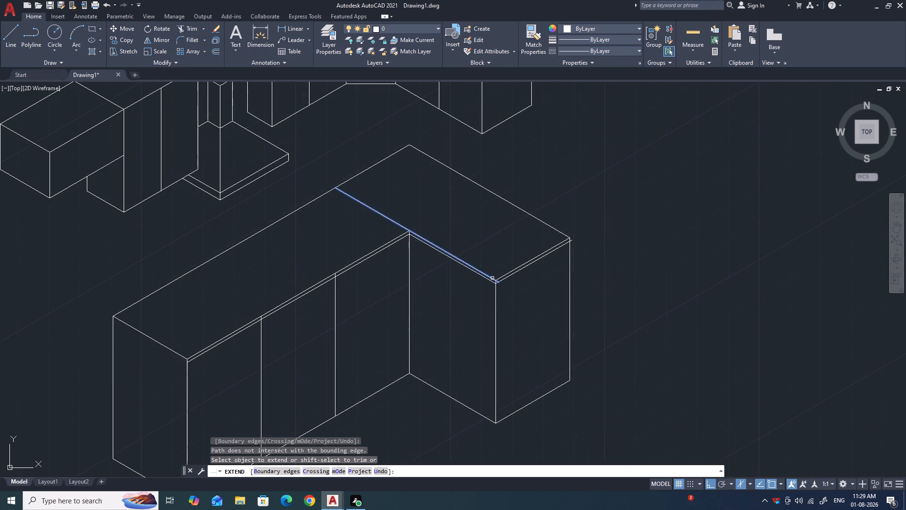
scroll(417, 223, "down", 2)
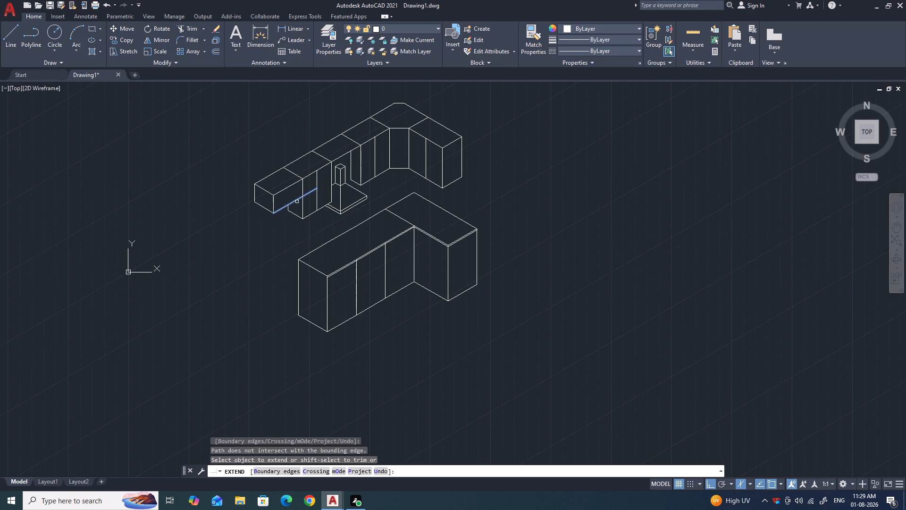
key("Escape")
key("space")
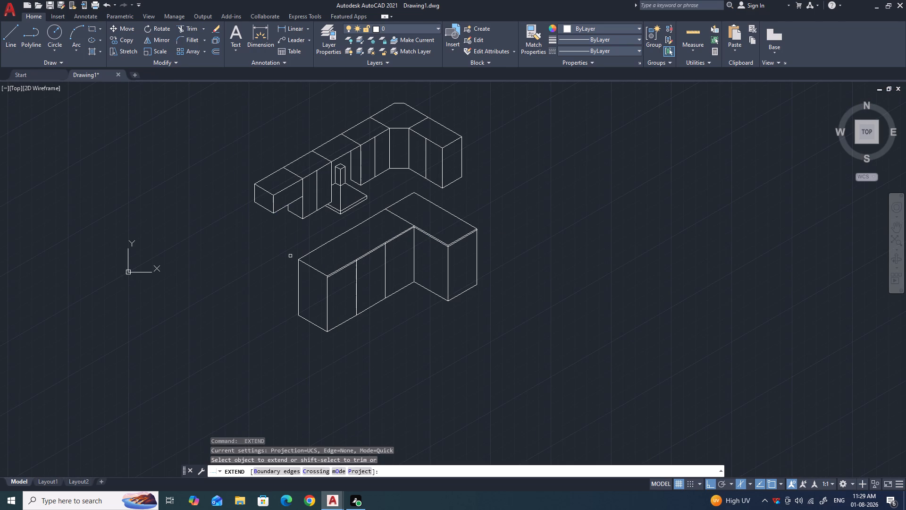
key("Escape")
Offset the top edge of the long leg's end face 20 units down onto the face.
key("o")
key("Return")
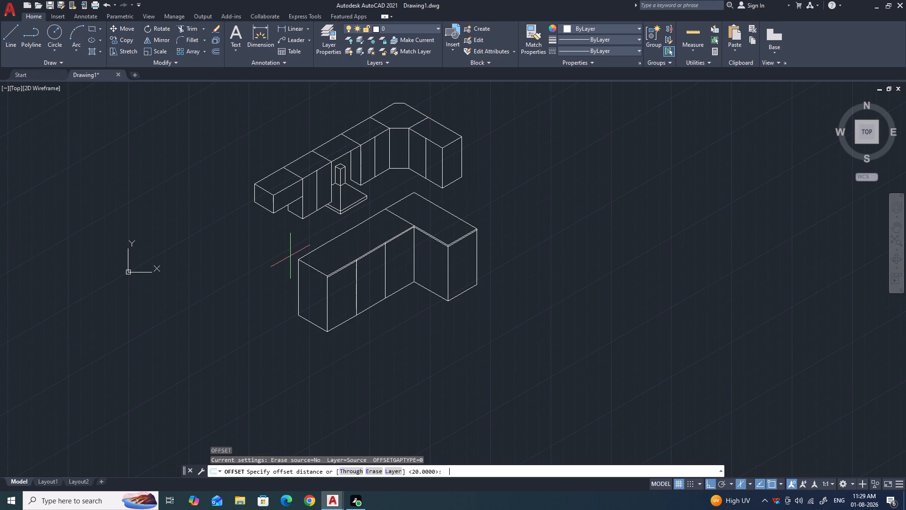
key("space")
scroll(313, 270, "up", 3)
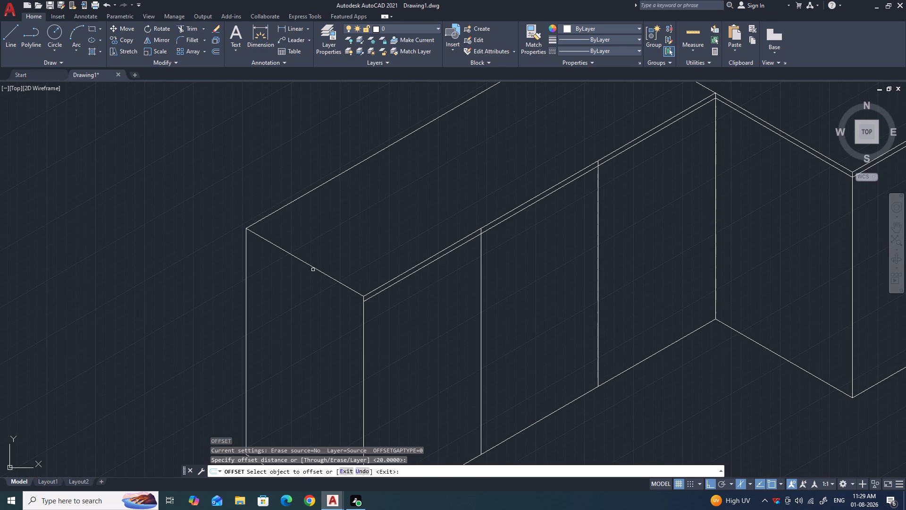
left_click(314, 268)
left_click(308, 281)
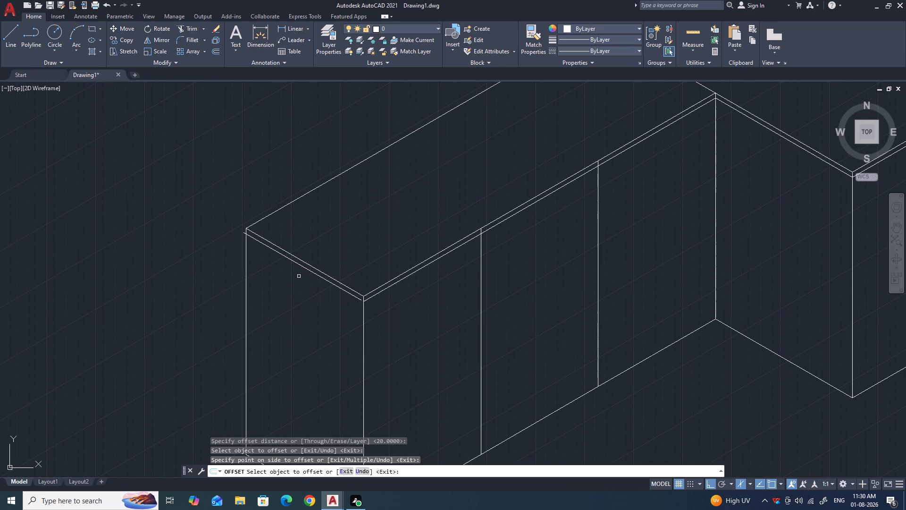
scroll(233, 248, "up", 3)
key("Escape")
Extend the end face's offset line to the front corner and trim its overshoot past the back vertical edge.
type("EX")
key("Return")
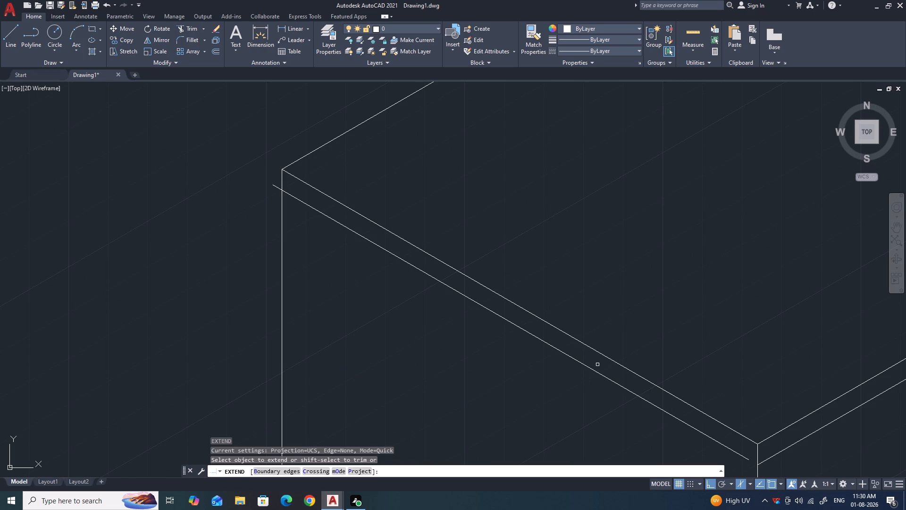
left_click(603, 376)
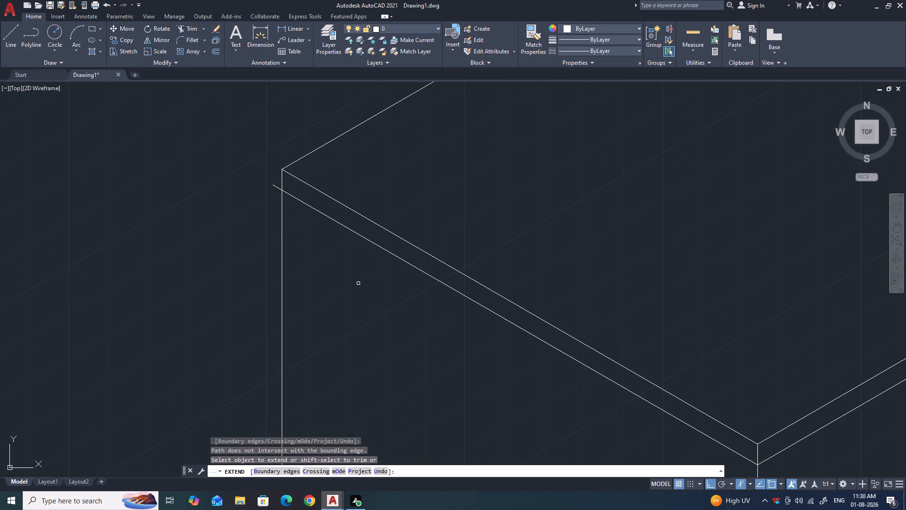
left_click(277, 188, "shift")
scroll(275, 174, "down", 7)
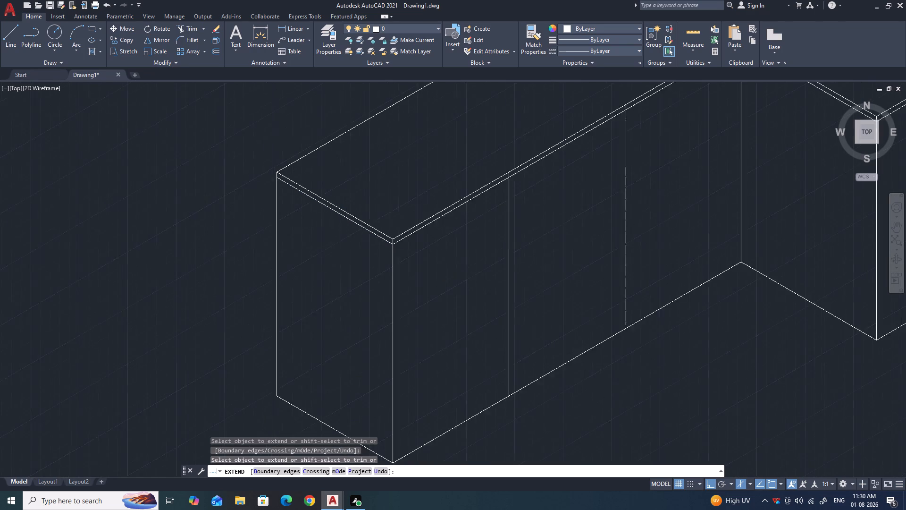
scroll(306, 156, "up", 1)
scroll(304, 185, "down", 2)
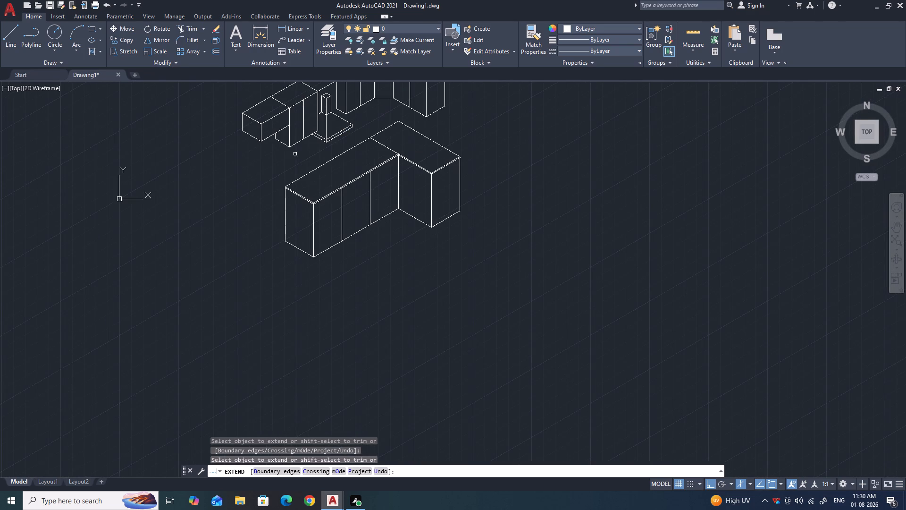
key("Escape")
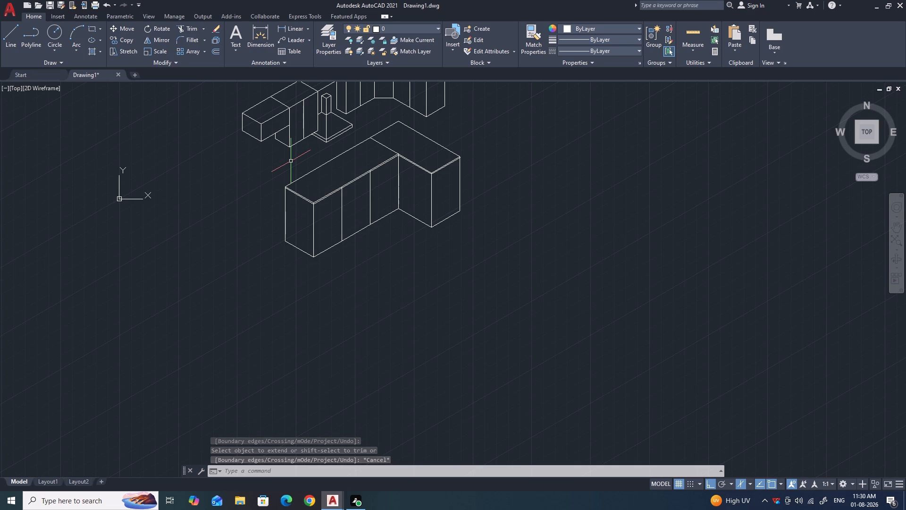
Trim the overshoot of the short leg's front offset line at its outer vertical edge.
scroll(291, 161, "down", 1)
scroll(381, 181, "up", 3)
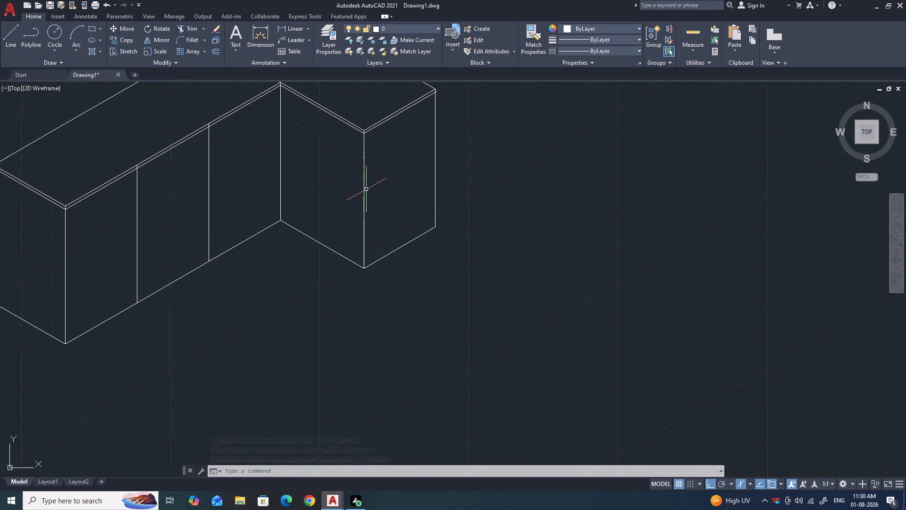
scroll(366, 189, "up", 1)
scroll(366, 190, "down", 2)
scroll(408, 135, "up", 3)
key("space")
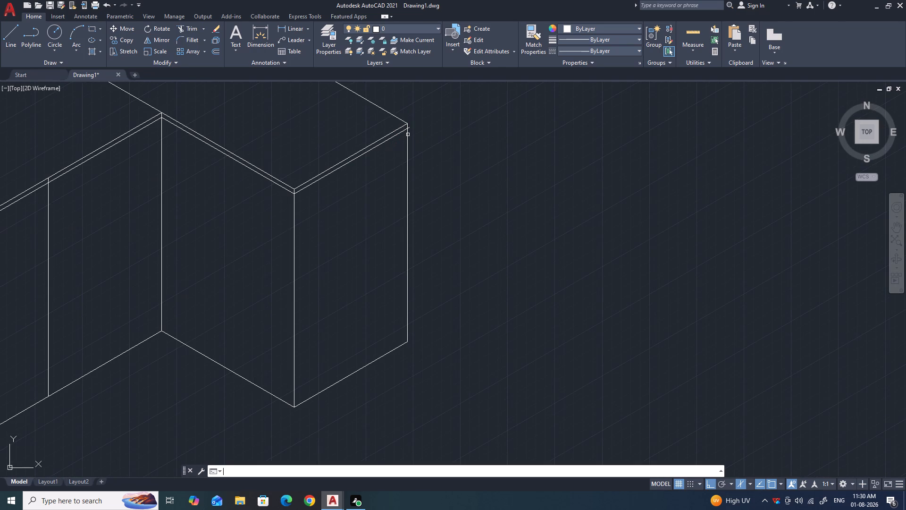
scroll(408, 120, "up", 3)
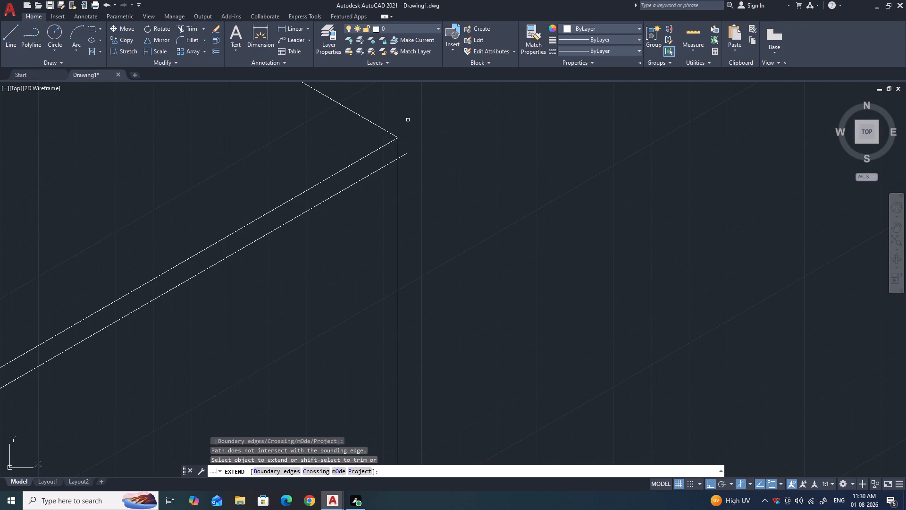
left_click(406, 154, "shift")
scroll(438, 148, "down", 2)
key("Escape")
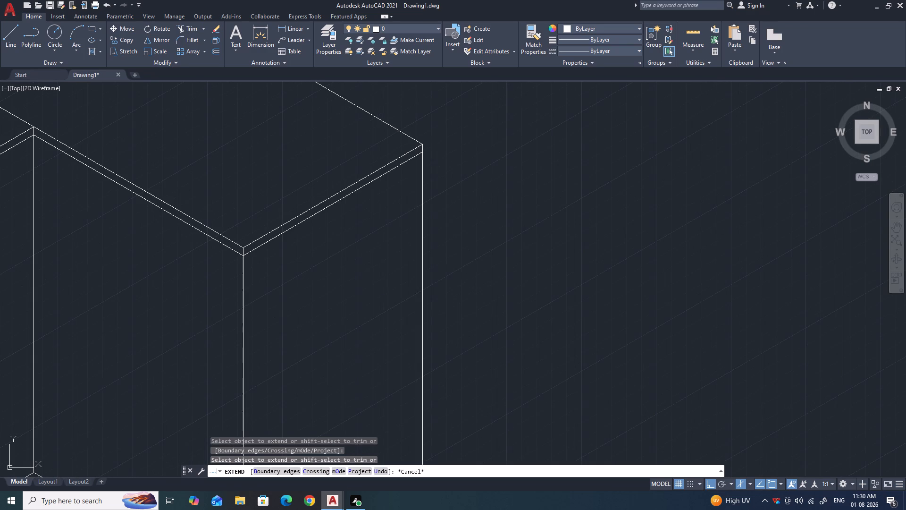
Offset the short leg's front vertical corner edge 20 units inward onto its end face.
scroll(438, 148, "down", 2)
key("o")
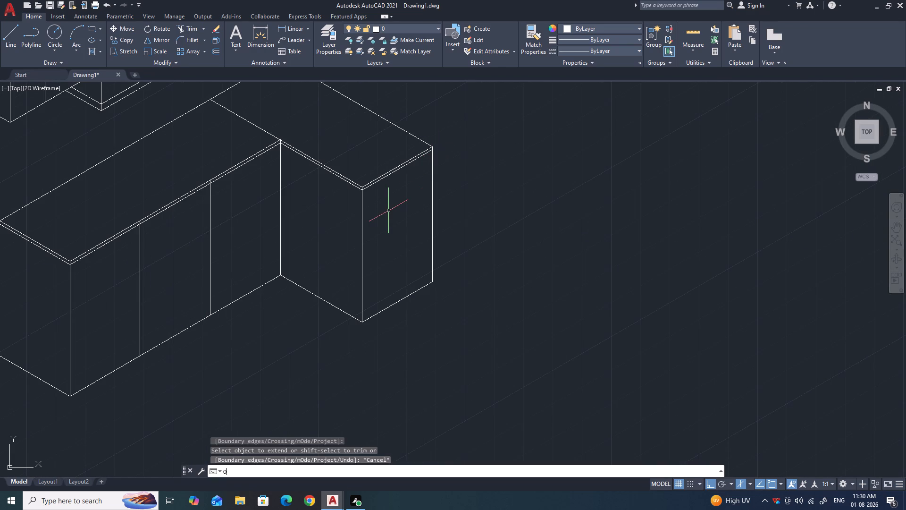
key("Return")
key("space")
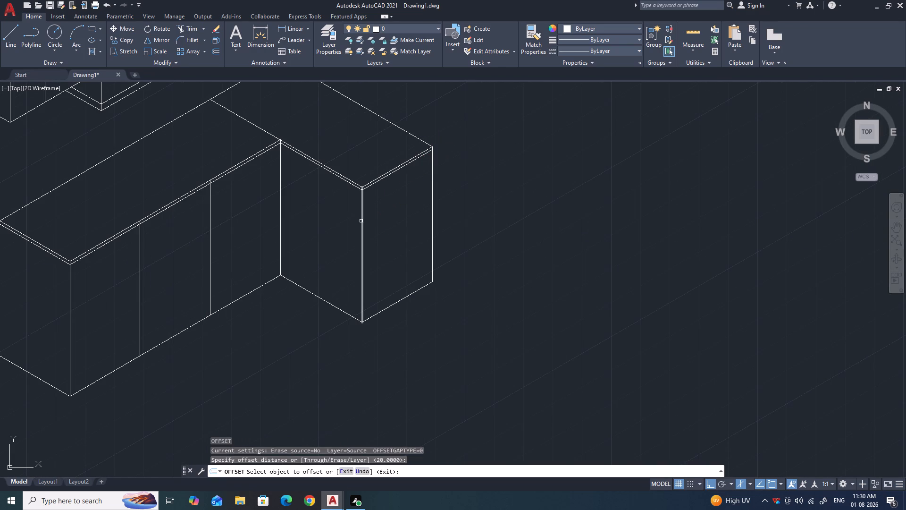
left_click(361, 221)
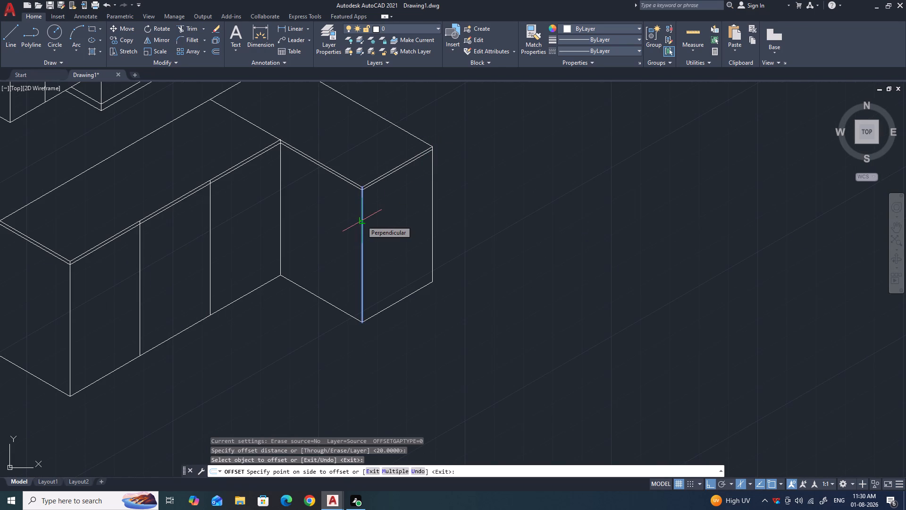
left_click(371, 221)
scroll(365, 187, "up", 3)
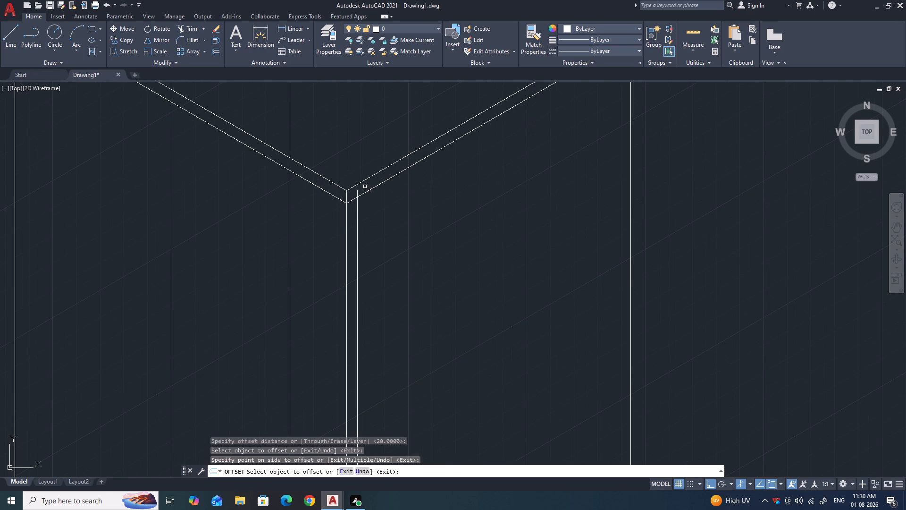
key("Escape")
Trim both ends of the offset vertical line to the underside line of the top and the end face's bottom edge.
type("EX")
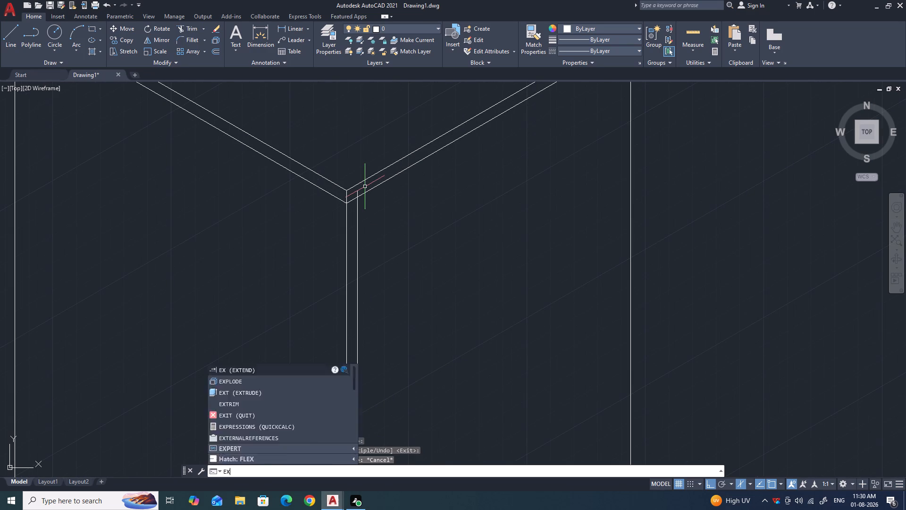
key("Return")
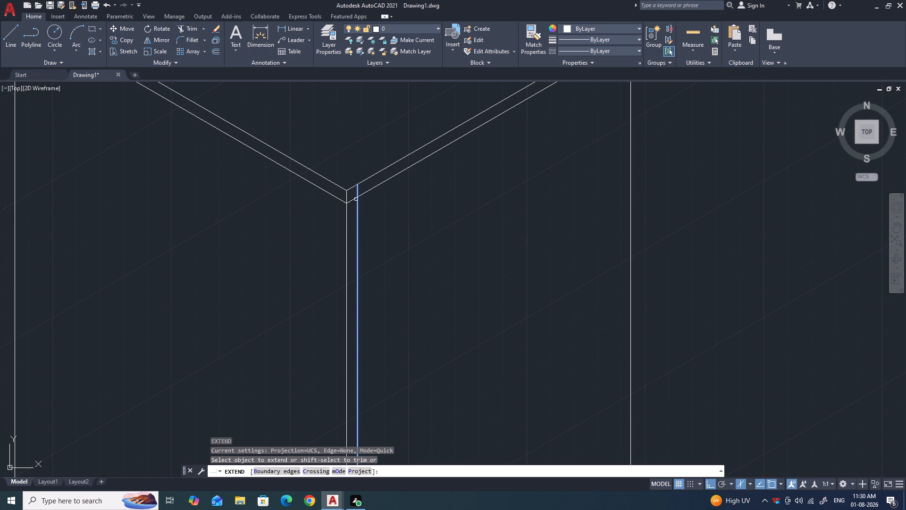
left_click(357, 193, "shift")
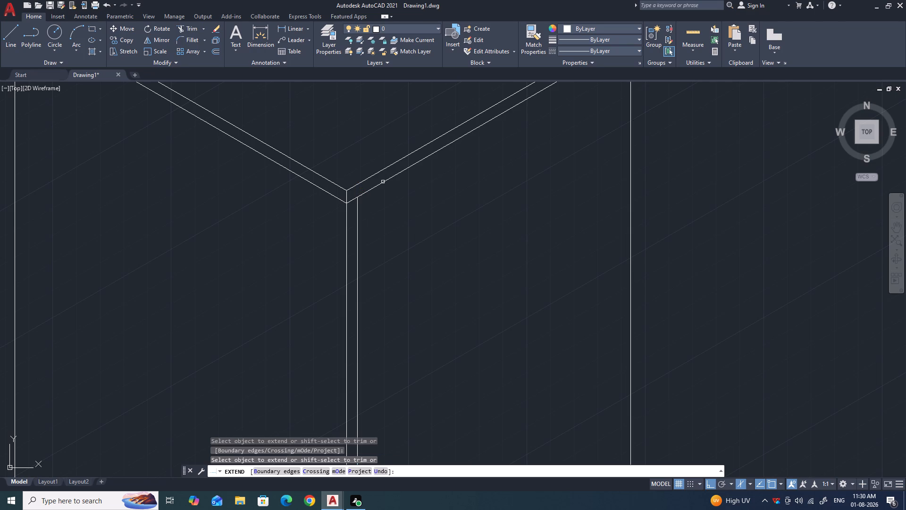
scroll(394, 171, "down", 3, "shift")
scroll(368, 184, "down", 1)
scroll(372, 263, "up", 3)
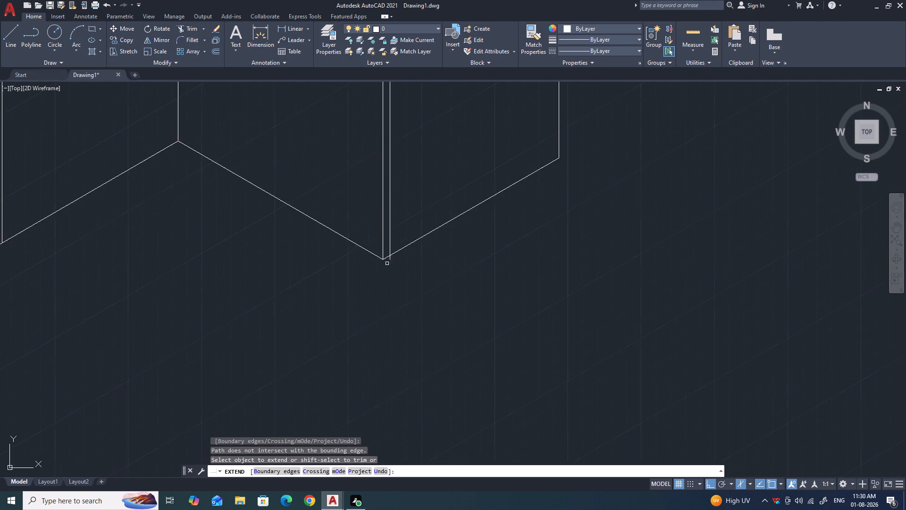
scroll(388, 262, "up", 4)
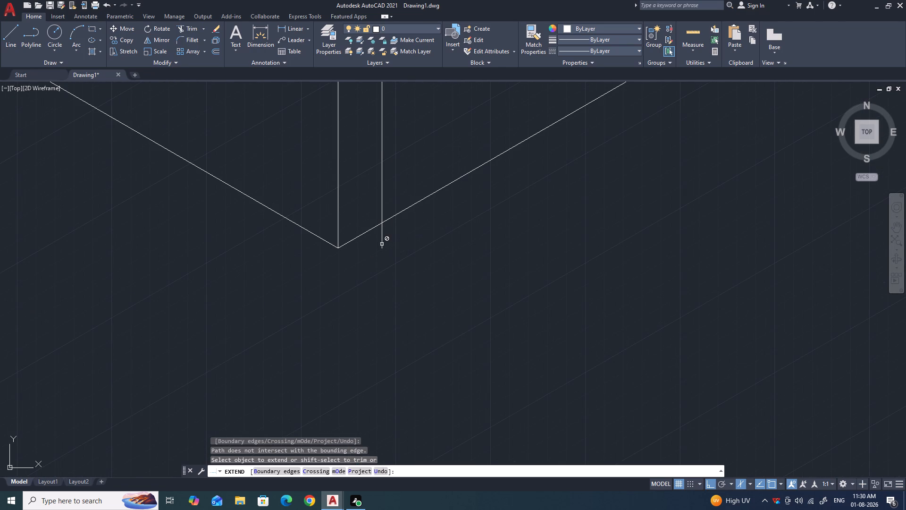
left_click(382, 245, "shift")
scroll(403, 244, "down", 4, "shift")
scroll(400, 255, "down", 3)
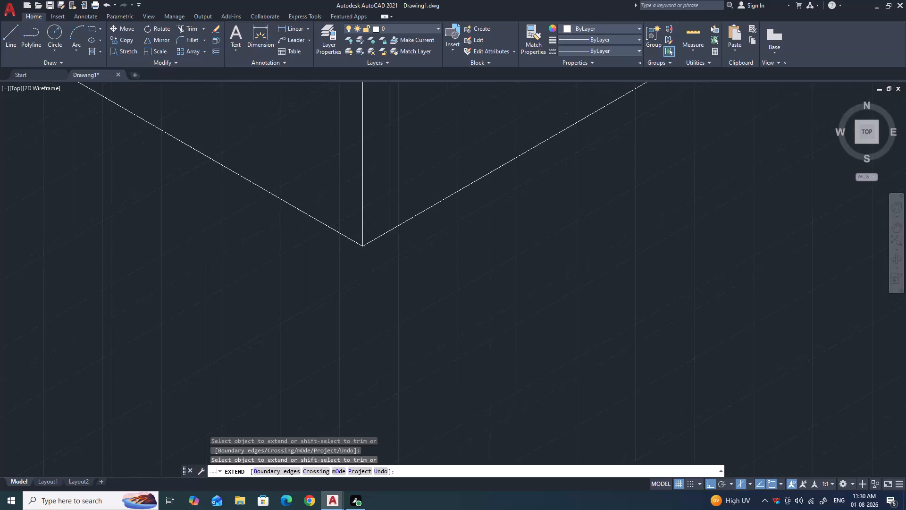
scroll(399, 256, "down", 1)
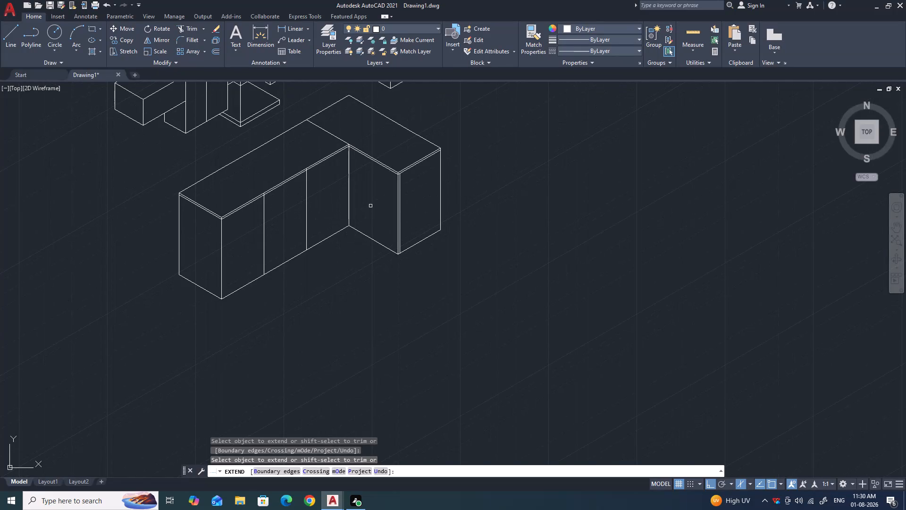
key("Escape")
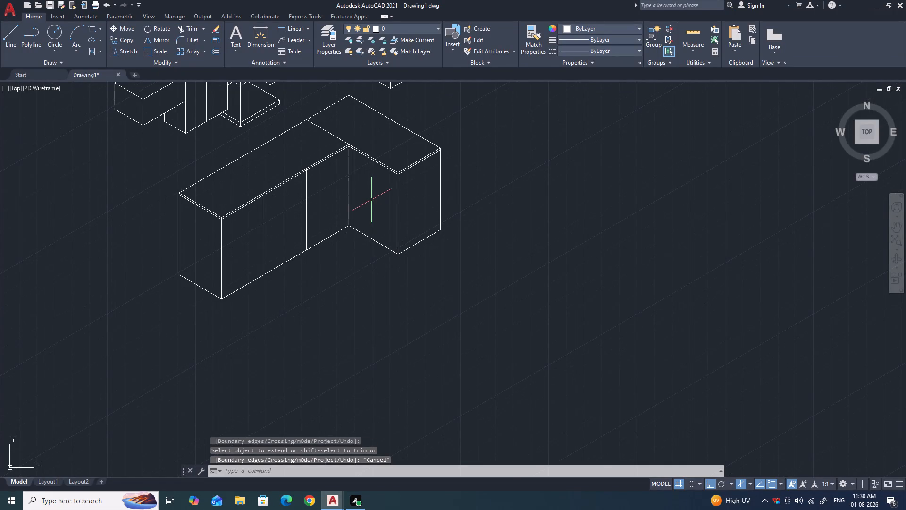
Trim the long leg's two front divider lines out of the 20-unit top thickness band.
scroll(371, 198, "down", 1)
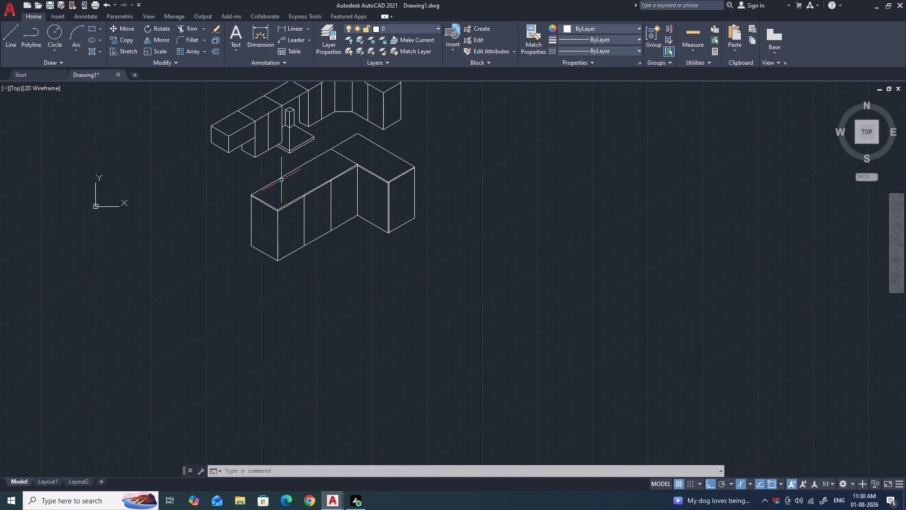
scroll(230, 253, "up", 2)
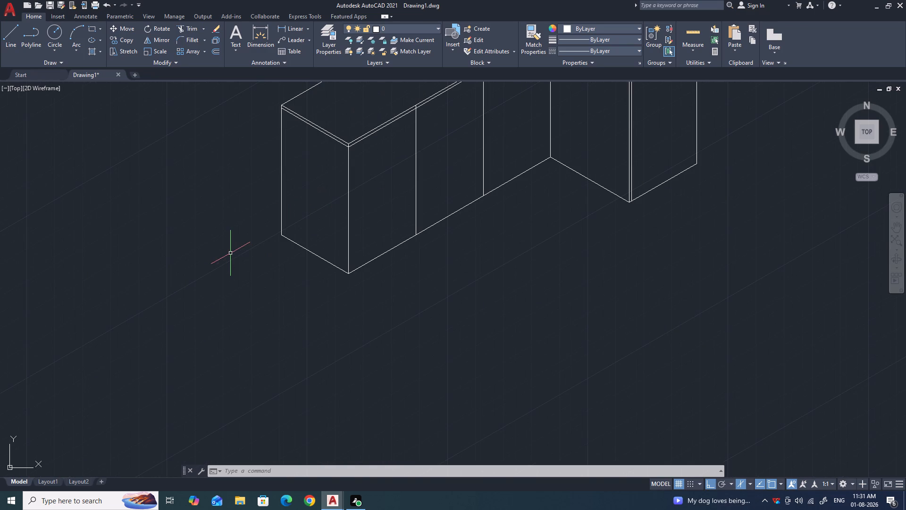
scroll(234, 255, "down", 1)
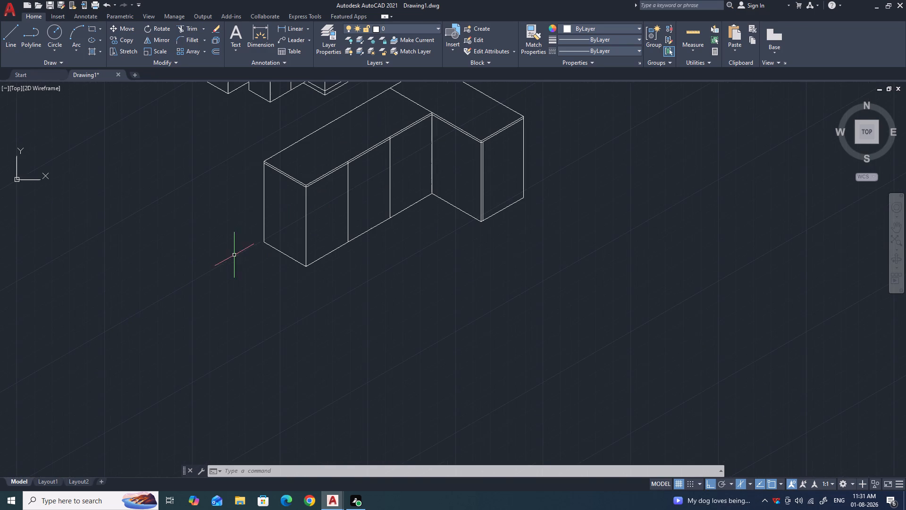
scroll(345, 159, "up", 3)
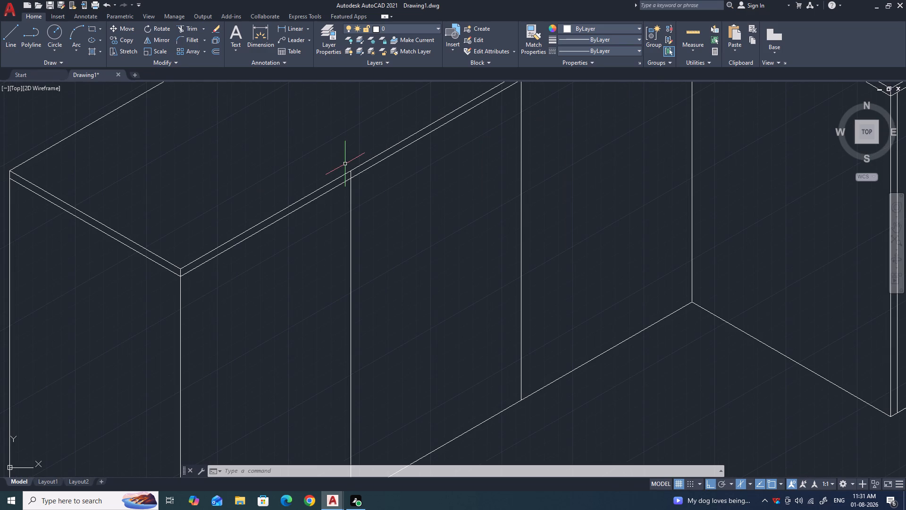
scroll(350, 177, "up", 4)
type("TR")
key("Return")
left_click(342, 165)
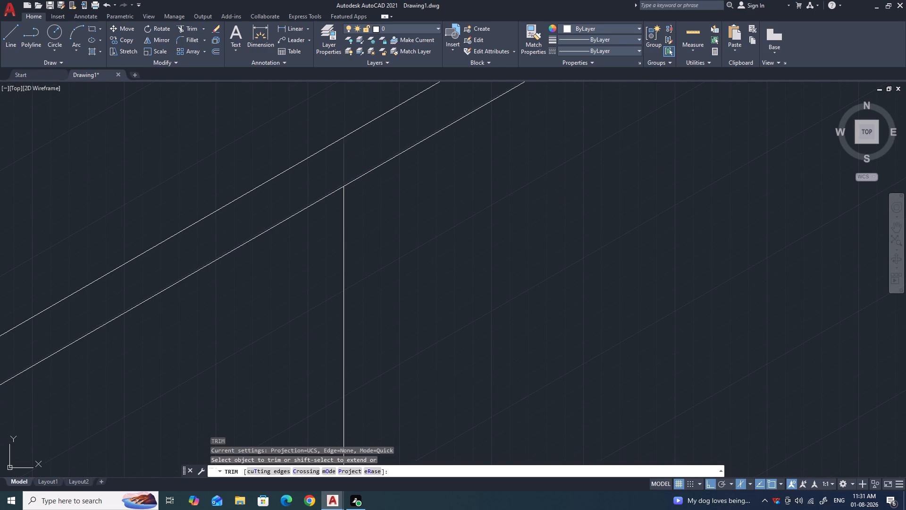
scroll(325, 190, "down", 5)
scroll(378, 171, "down", 1)
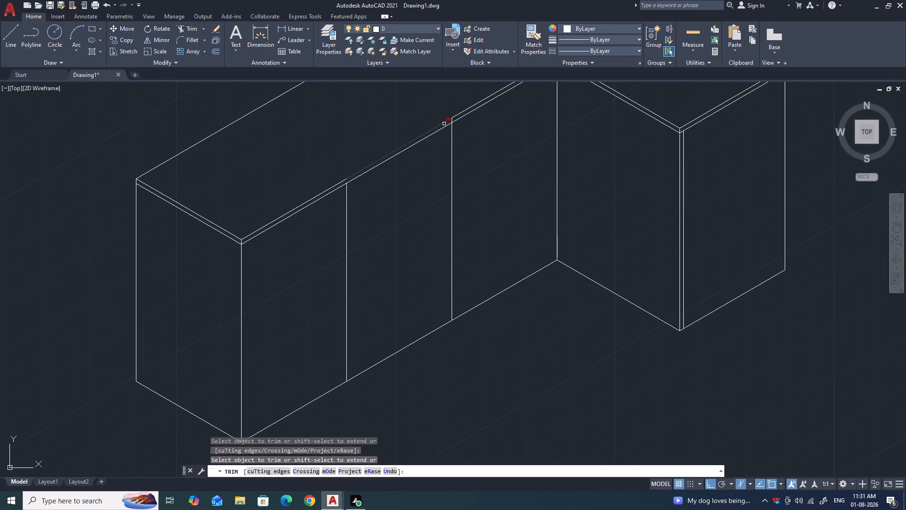
scroll(444, 124, "up", 4)
left_click(478, 111)
scroll(373, 206, "down", 4)
scroll(563, 86, "up", 1)
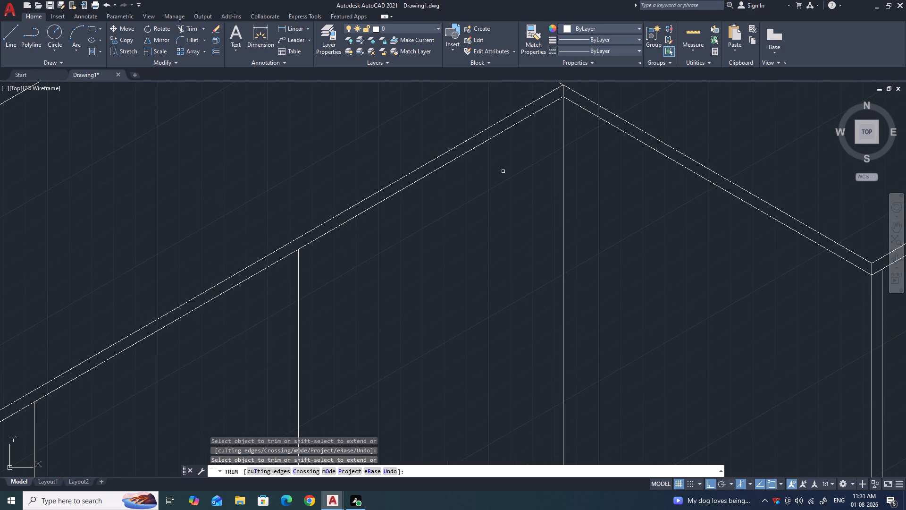
scroll(441, 185, "down", 3)
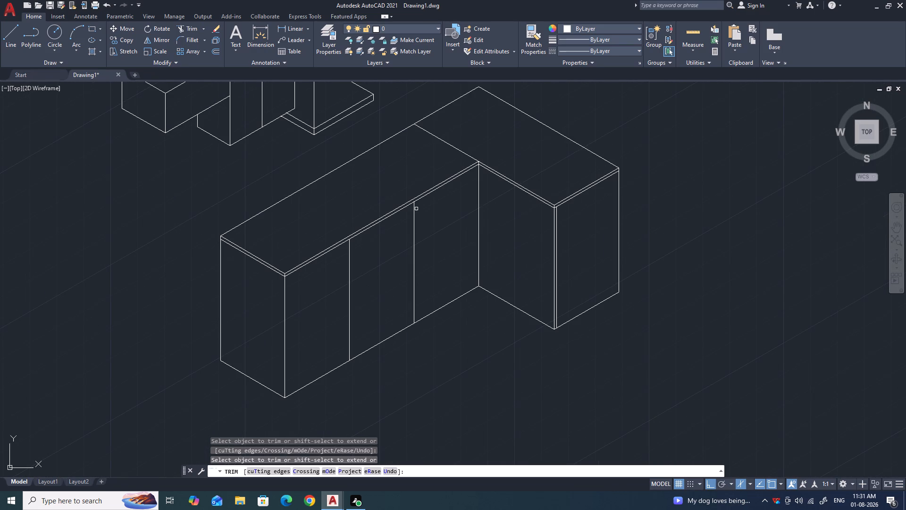
key("Escape")
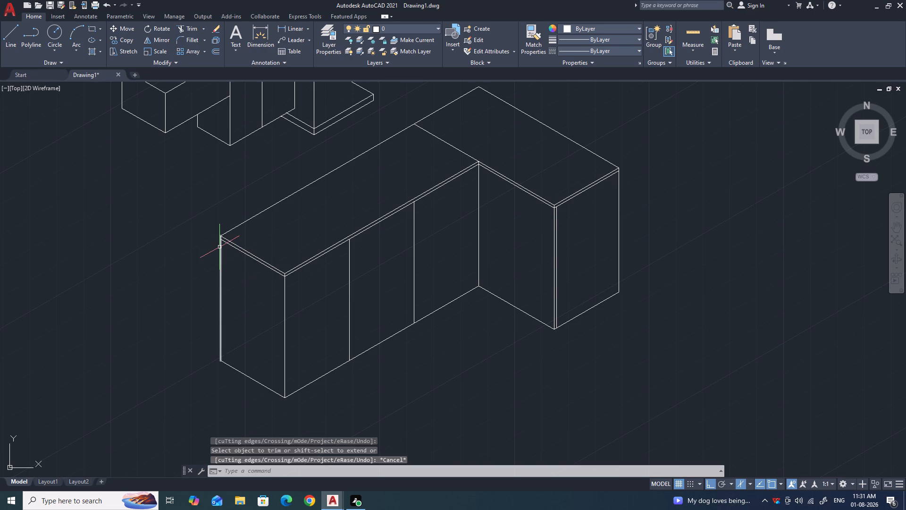
Draw a base strip below the long leg's end face: 100 units down, 600 along the isometric edge, and back up to the front corner.
scroll(284, 212, "down", 2)
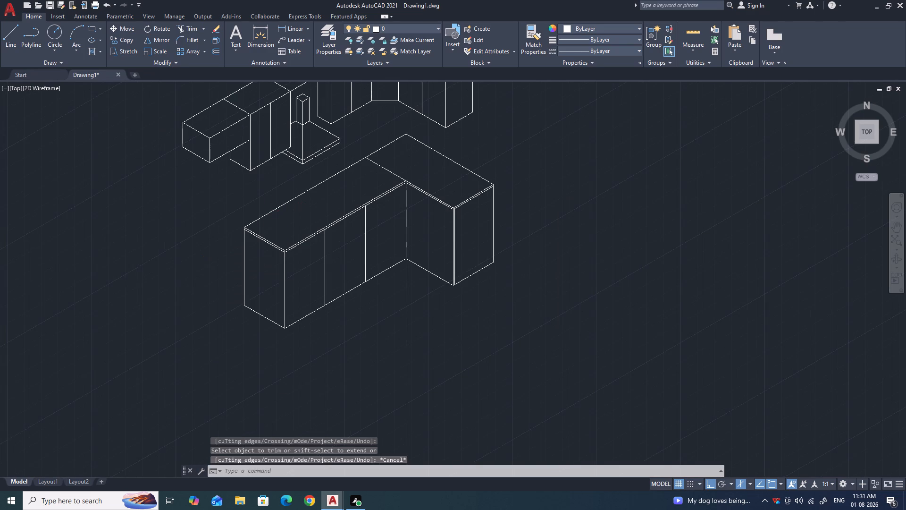
scroll(251, 269, "up", 2)
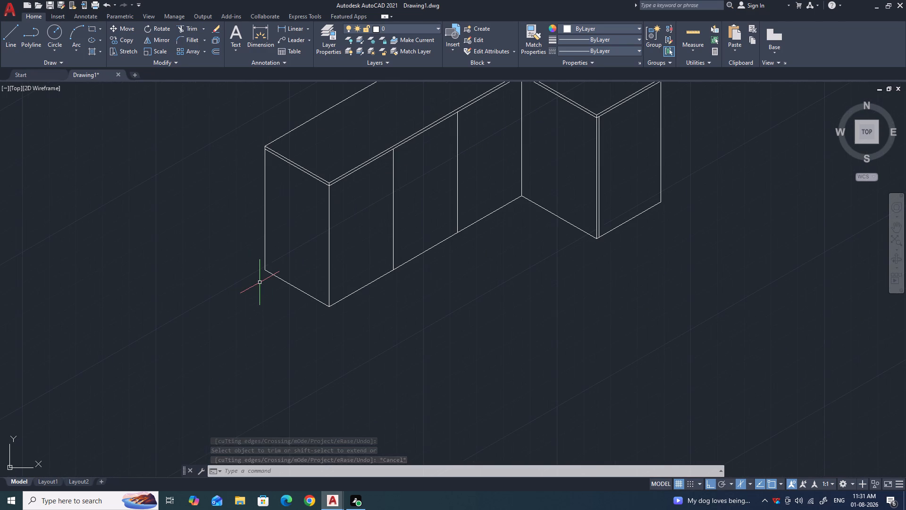
key("l")
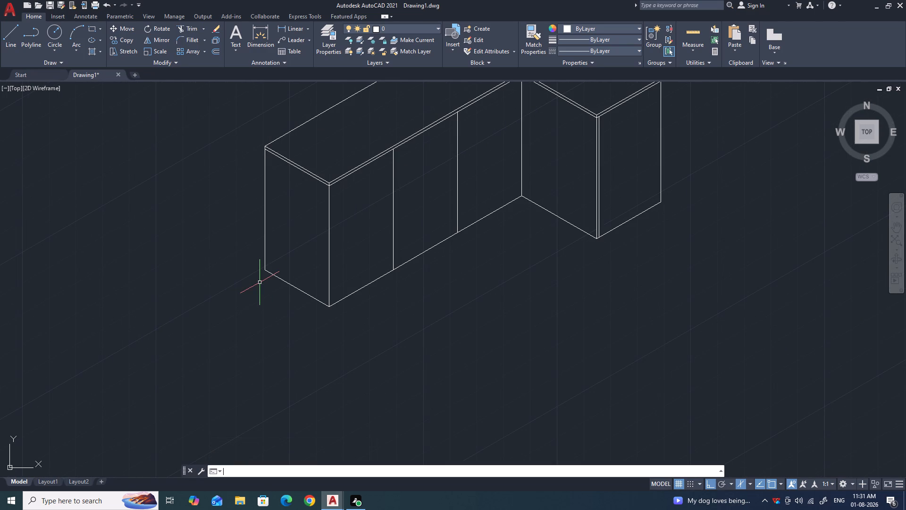
key("Return")
left_click(268, 272)
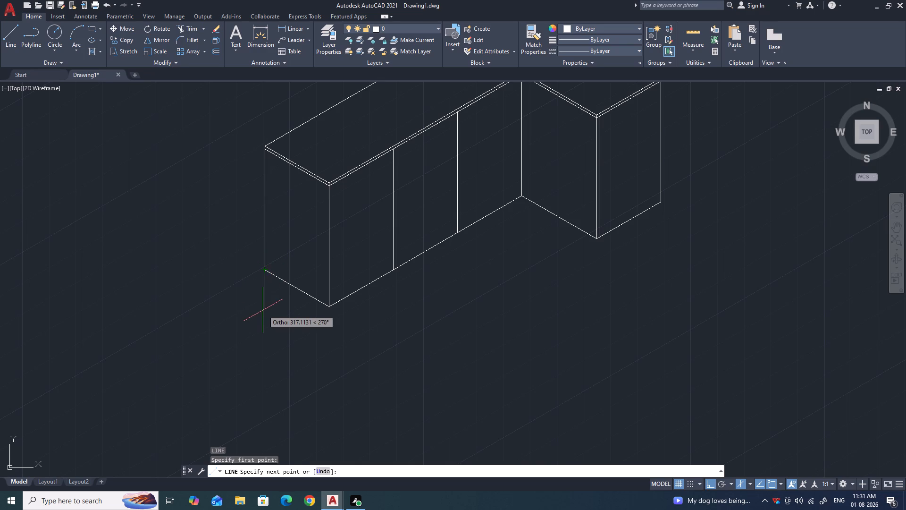
type("100")
key("Return")
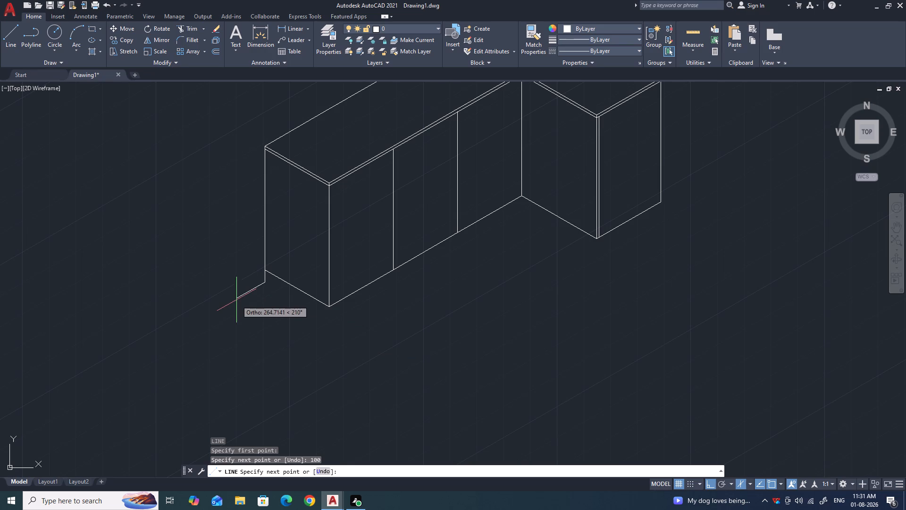
key("F5")
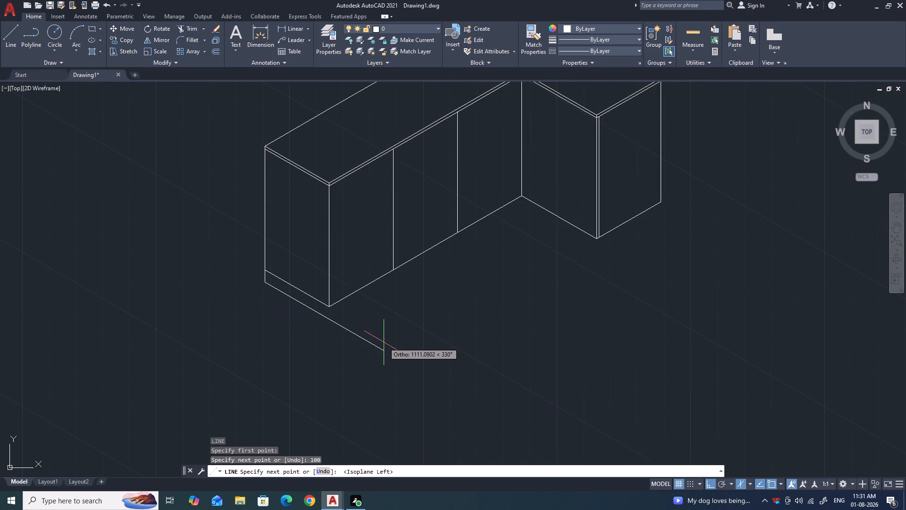
type("600")
key("Return")
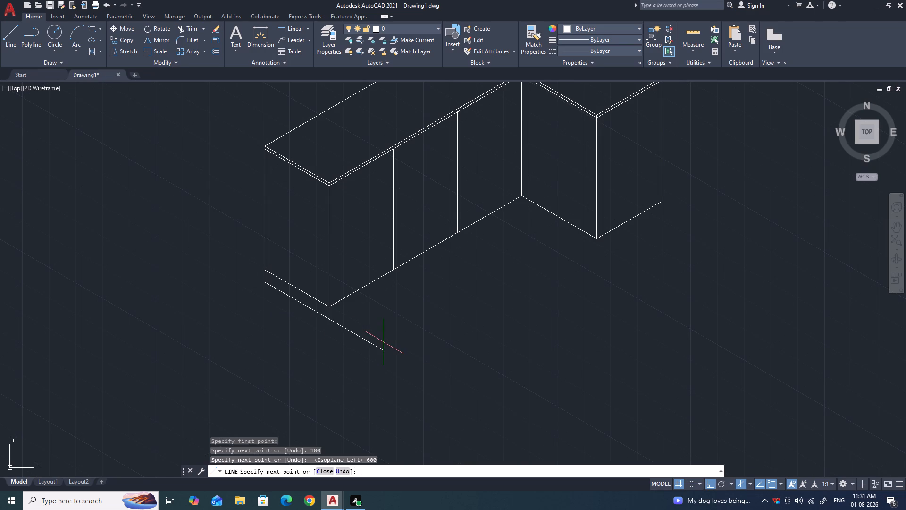
left_click(330, 307)
key("Escape")
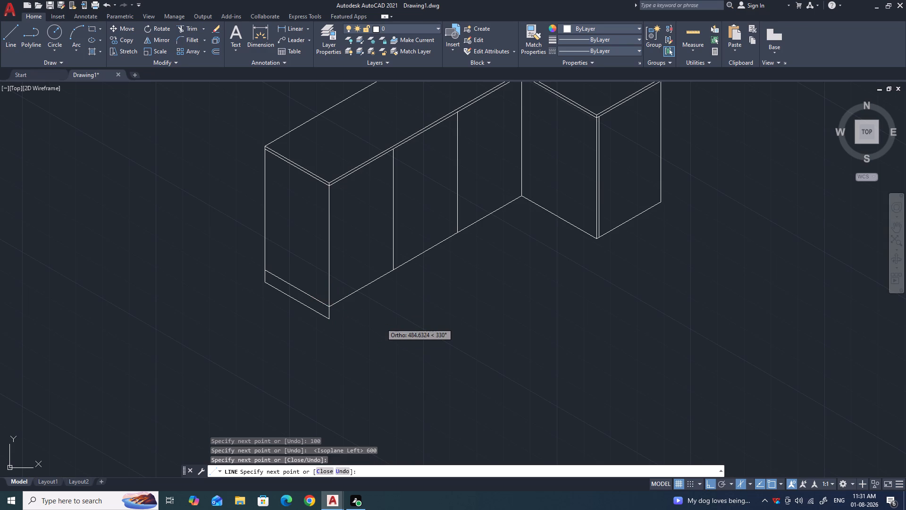
Draw the base's lower front line along the long leg, from its bottom front corner to past the short leg's bottom edge.
key("space")
left_click(327, 318)
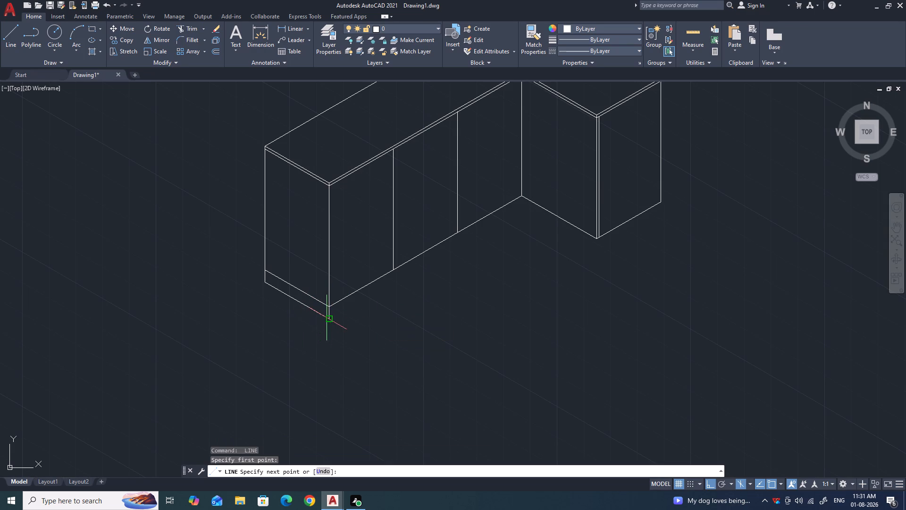
key("F5")
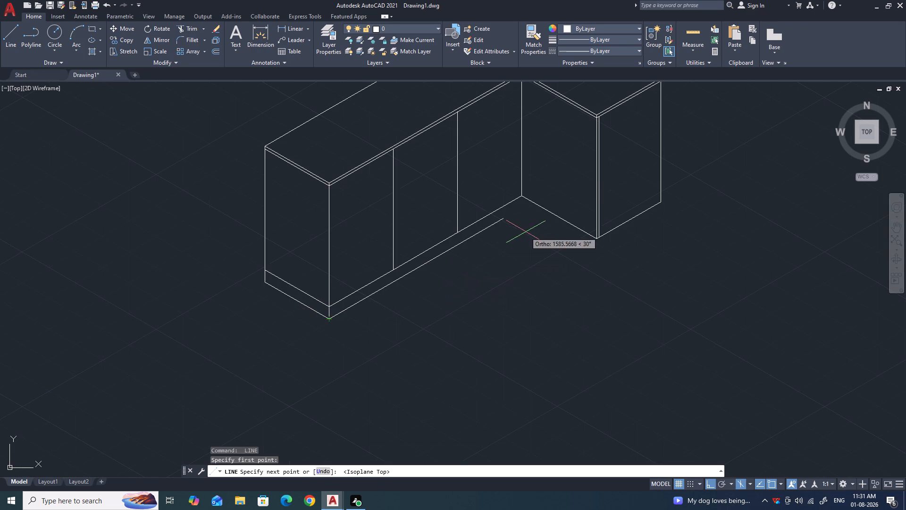
scroll(541, 207, "up", 1)
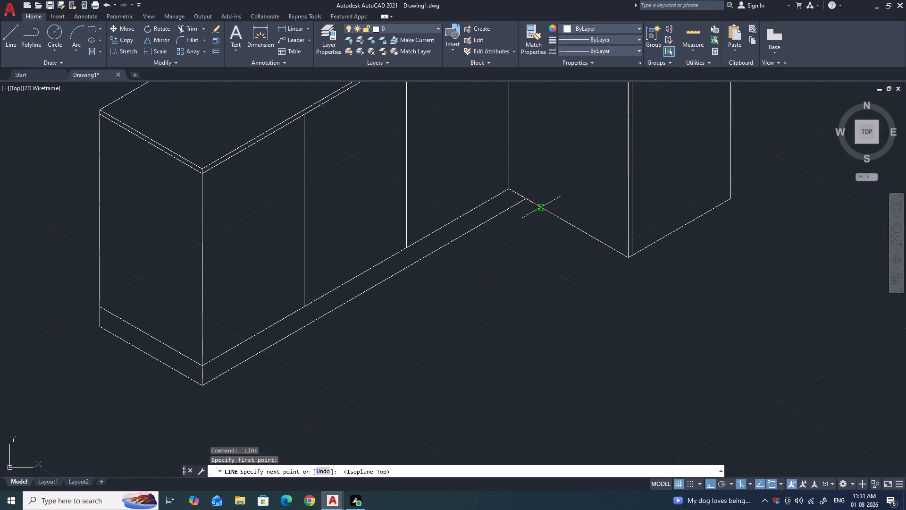
scroll(541, 207, "up", 2)
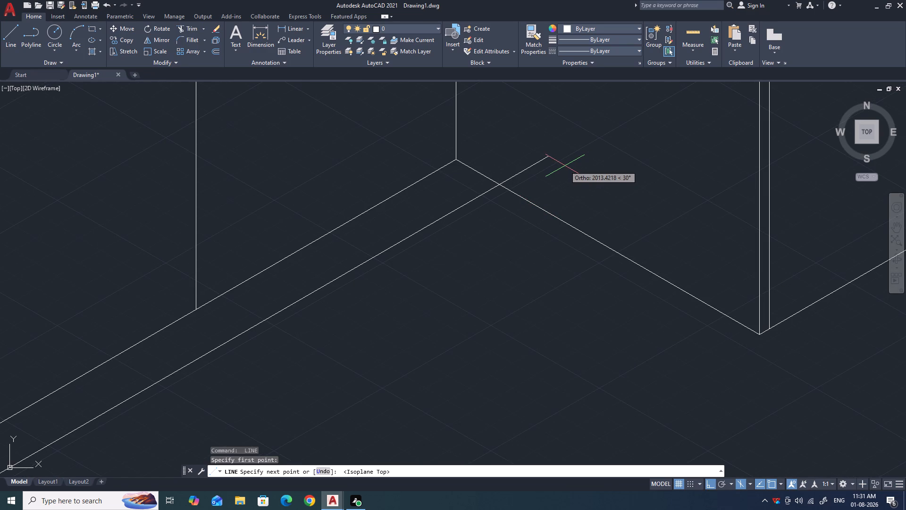
left_click(577, 152)
key("Escape")
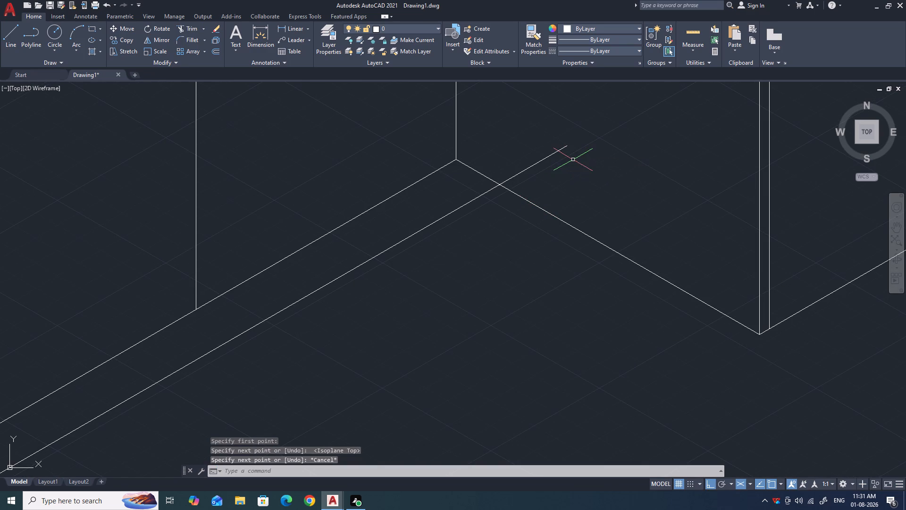
Draw a base strip below the short leg's end face: 100 units down, 600 along the isometric edge, and back up to the front corner.
key("space")
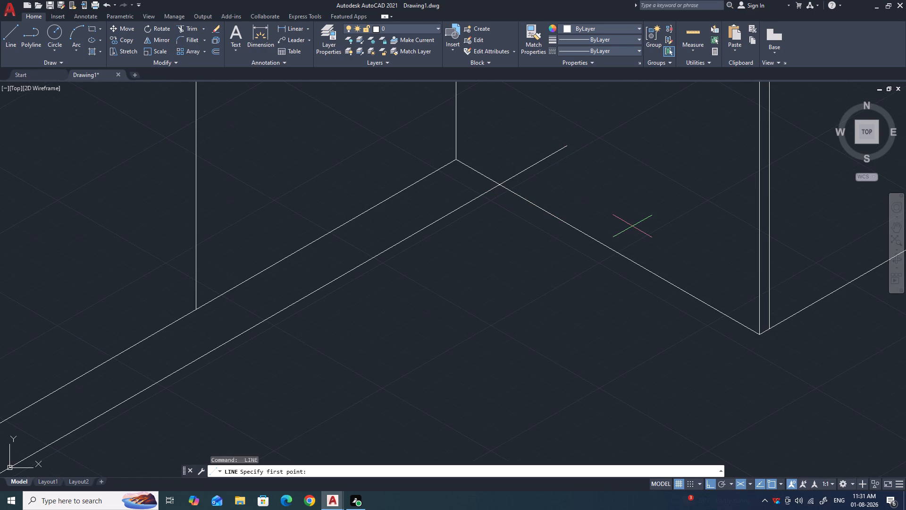
scroll(646, 291, "down", 2)
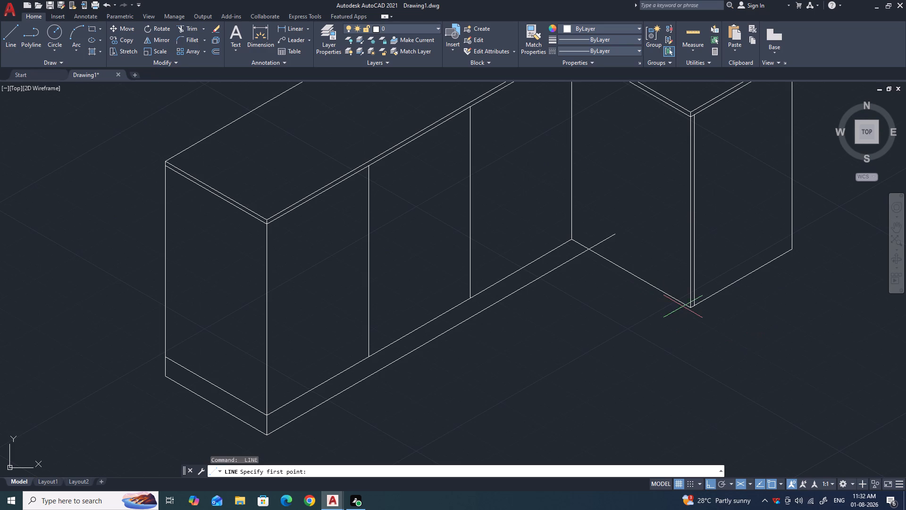
left_click(790, 250)
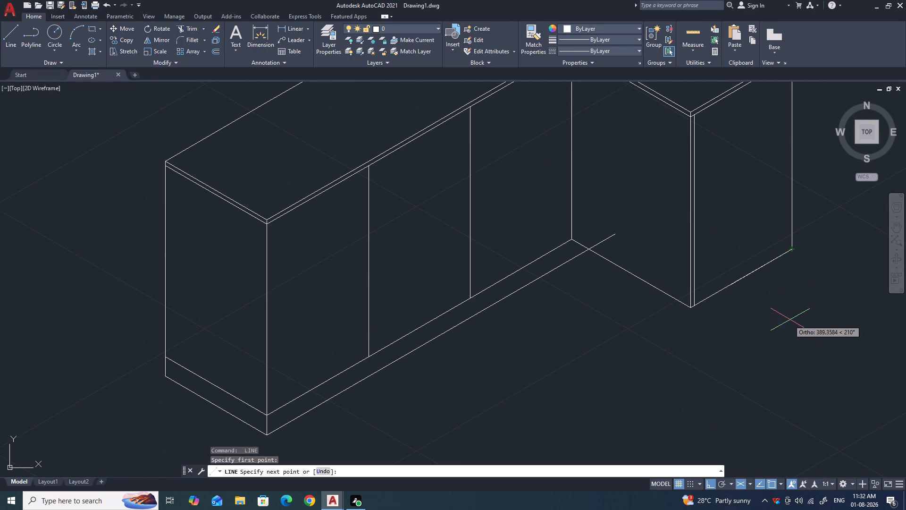
key("F5")
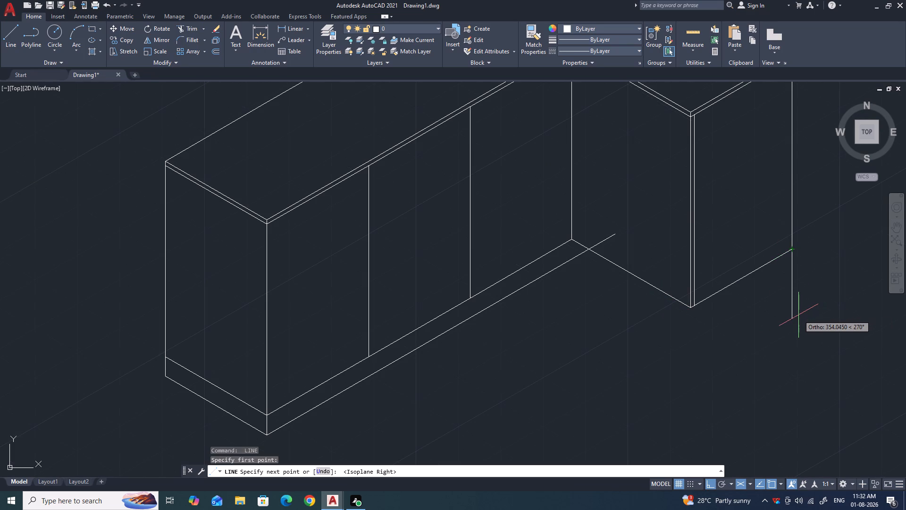
type("100")
key("Return")
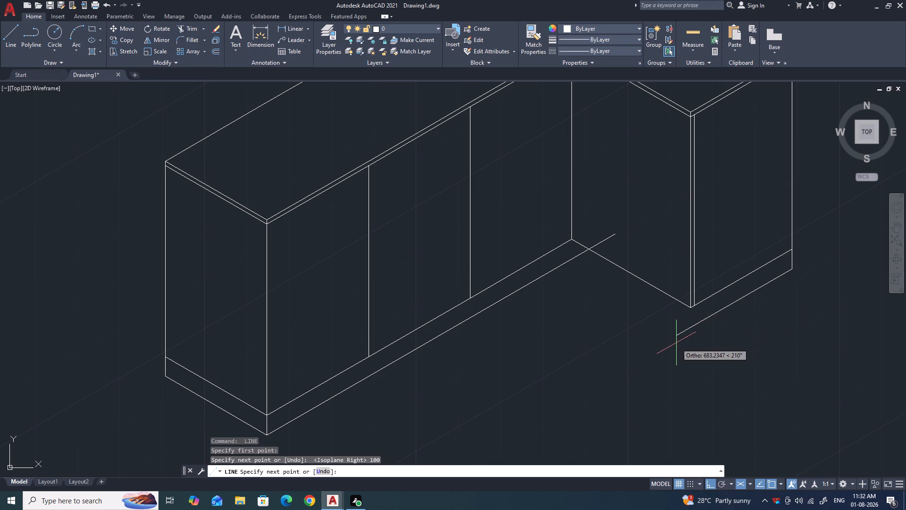
scroll(681, 325, "up", 2)
scroll(685, 317, "down", 2)
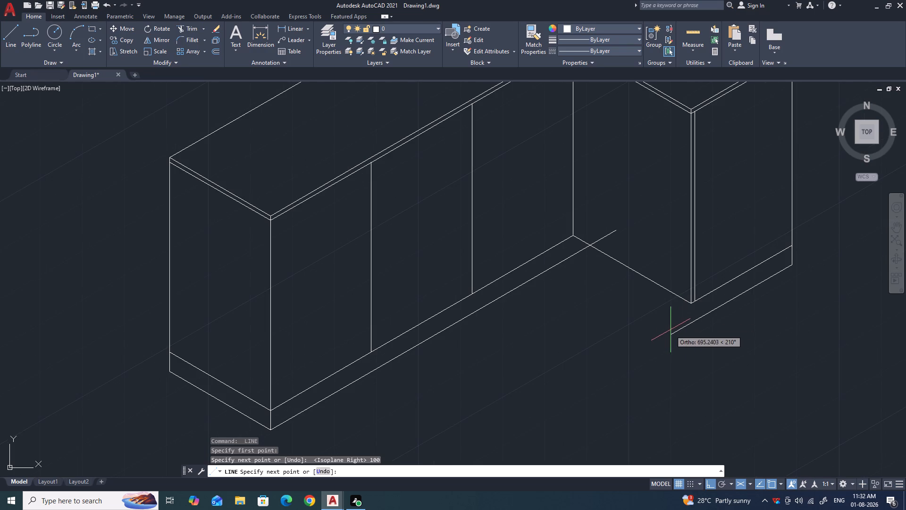
scroll(670, 330, "down", 1)
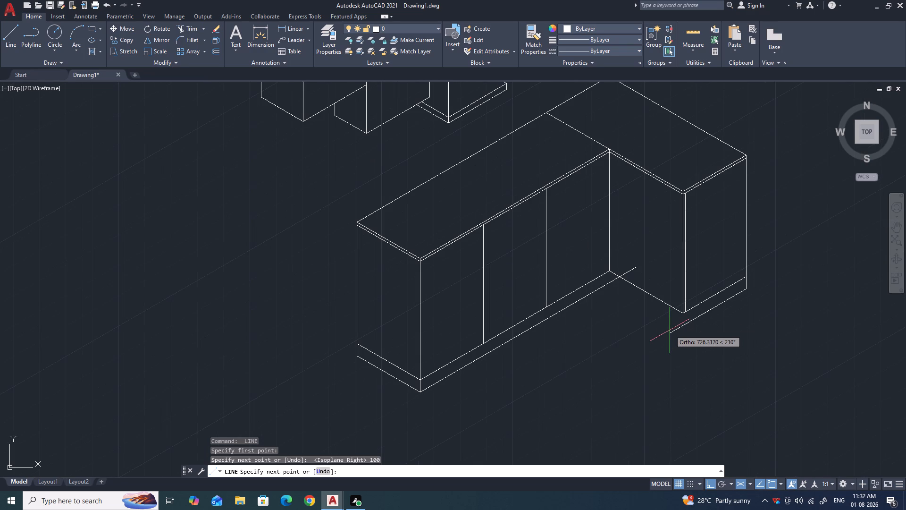
type("600")
key("Return")
scroll(681, 301, "up", 4)
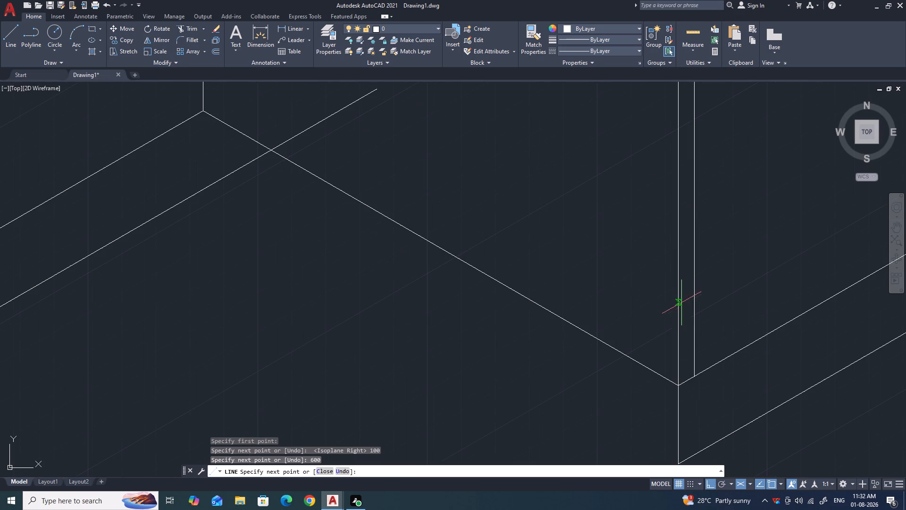
left_click(678, 383)
key("Escape")
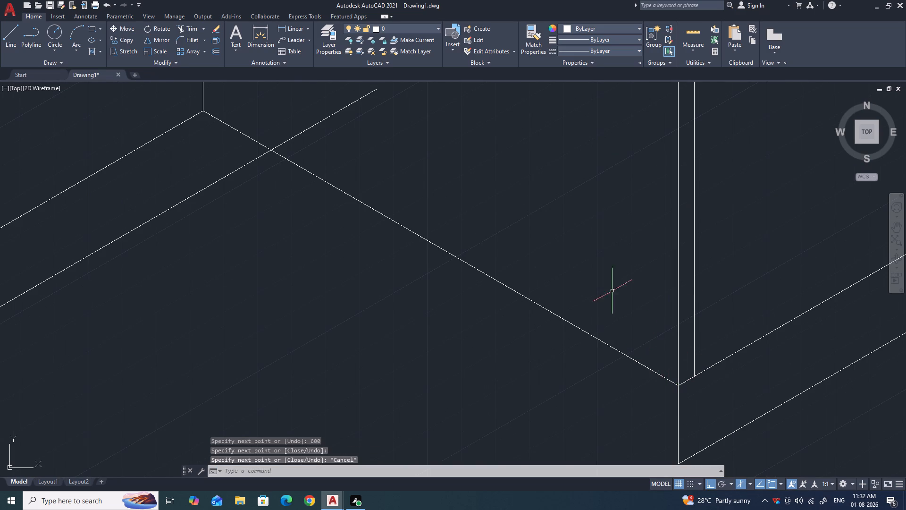
Draw the base's lower front line along the short leg, from its bottom front corner to past the long leg's bottom edge.
scroll(612, 291, "down", 2)
key("l")
key("Return")
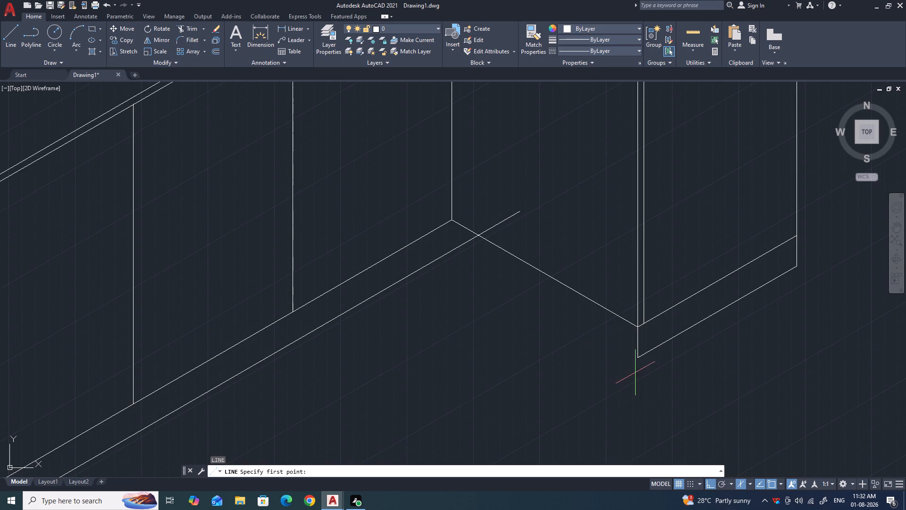
left_click(639, 359)
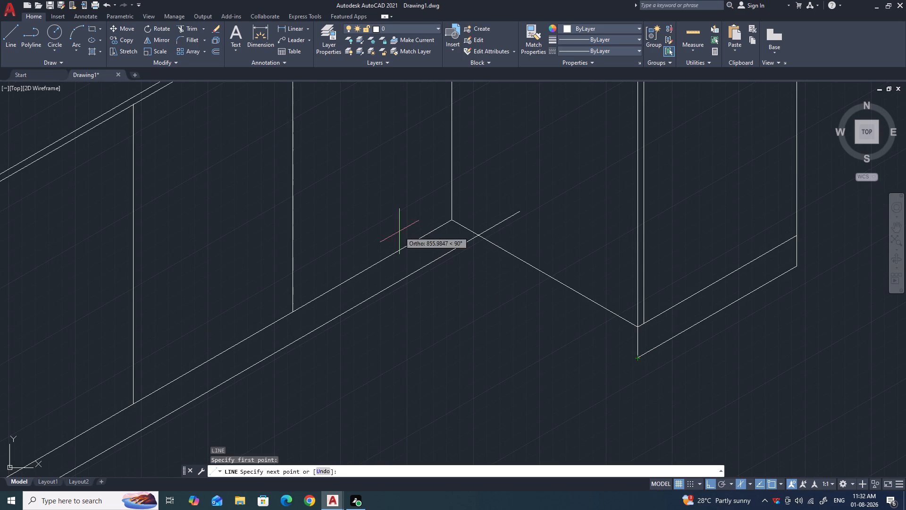
key("F5")
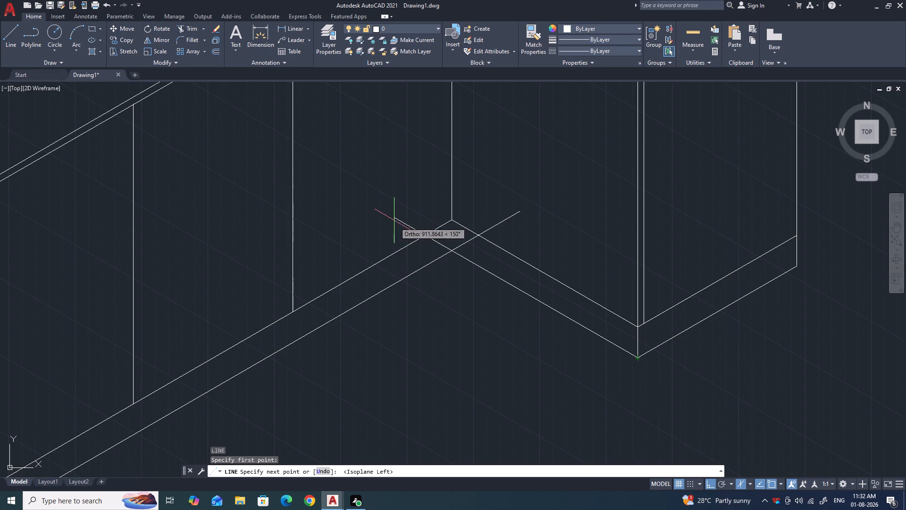
left_click(393, 219)
key("Escape")
Trim the overshooting ends of the two lower base lines so they meet at the L's inner corner.
type("TR")
key("Return")
left_click(409, 225)
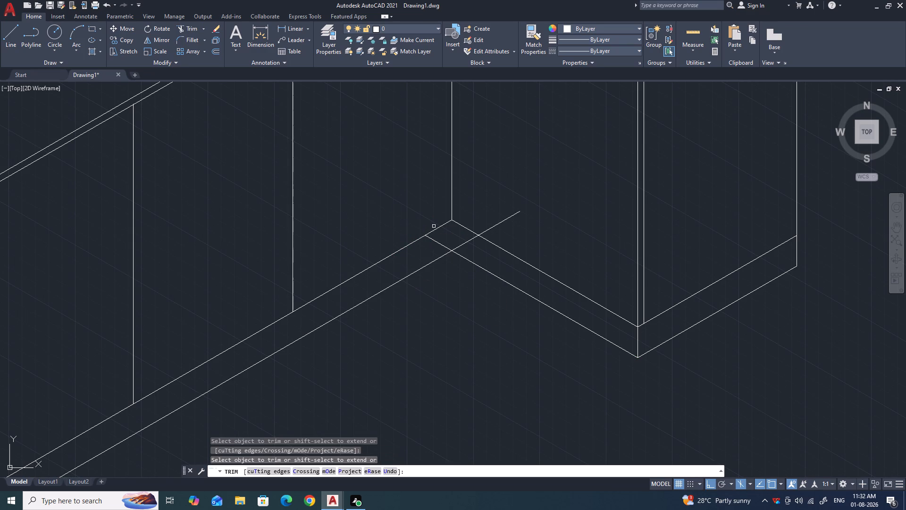
left_click(504, 219)
left_click(440, 244)
left_click(466, 241)
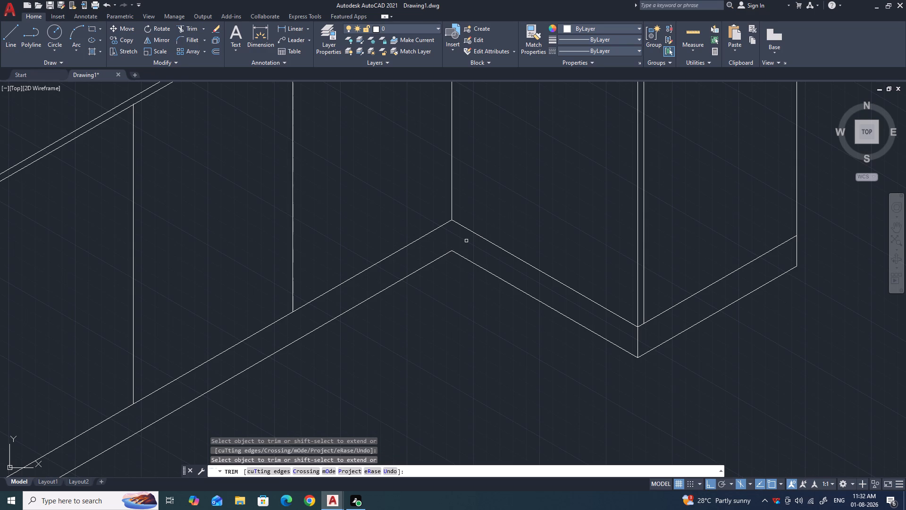
key("Escape")
Extend the inset vertical line on the short leg's end face down to the base strip's bottom edge.
scroll(466, 241, "down", 1)
scroll(591, 292, "up", 1)
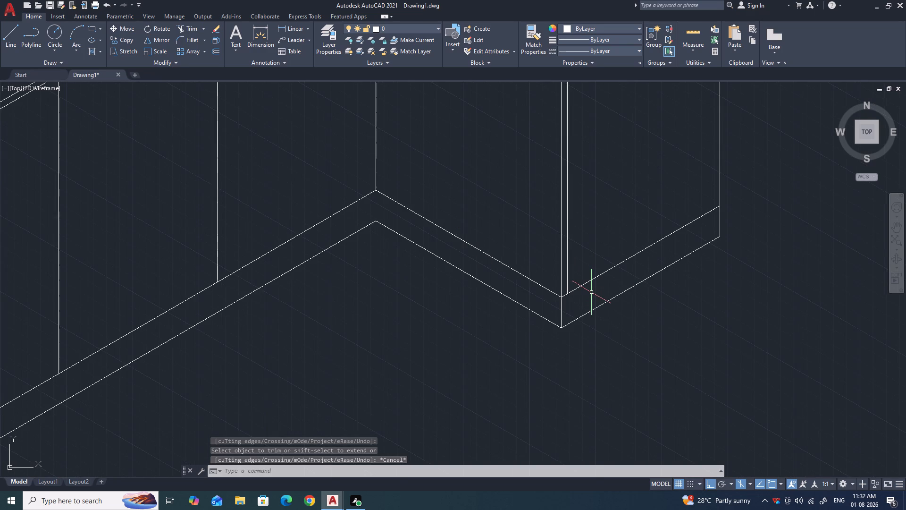
scroll(559, 279, "down", 2)
scroll(569, 294, "up", 2)
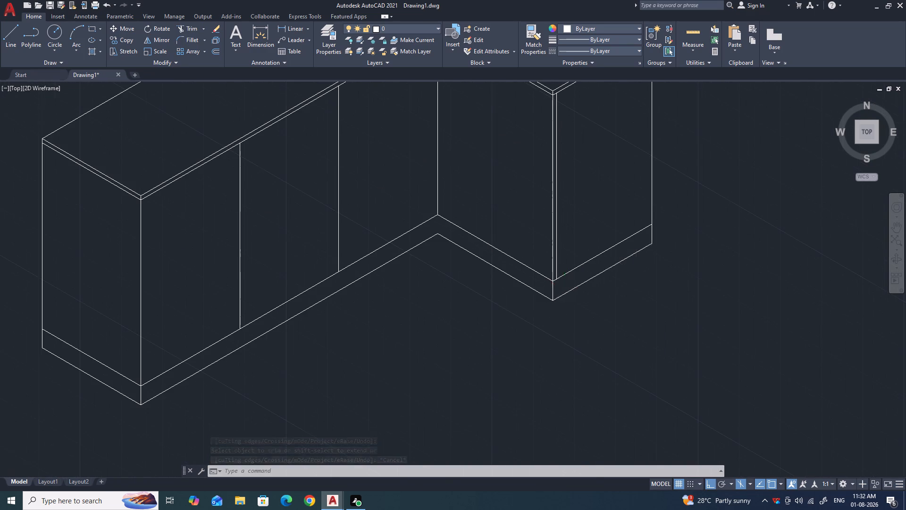
type("EX")
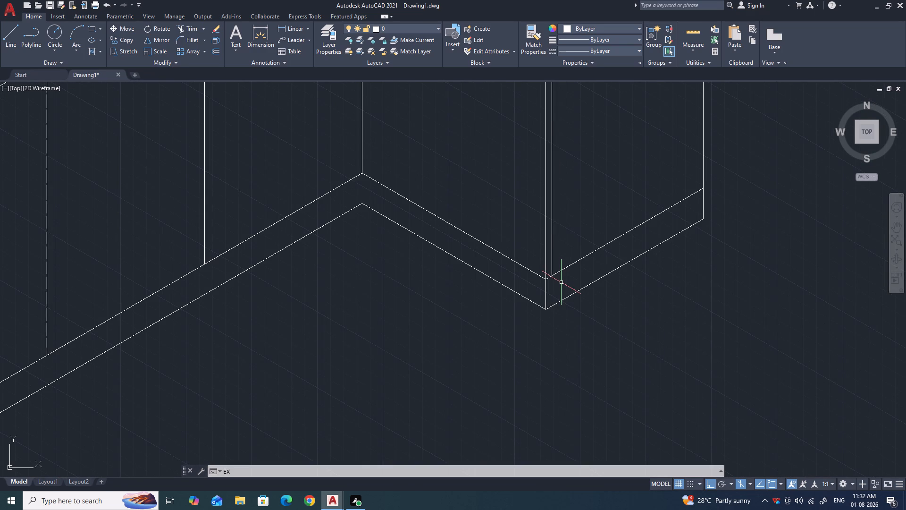
key("Return")
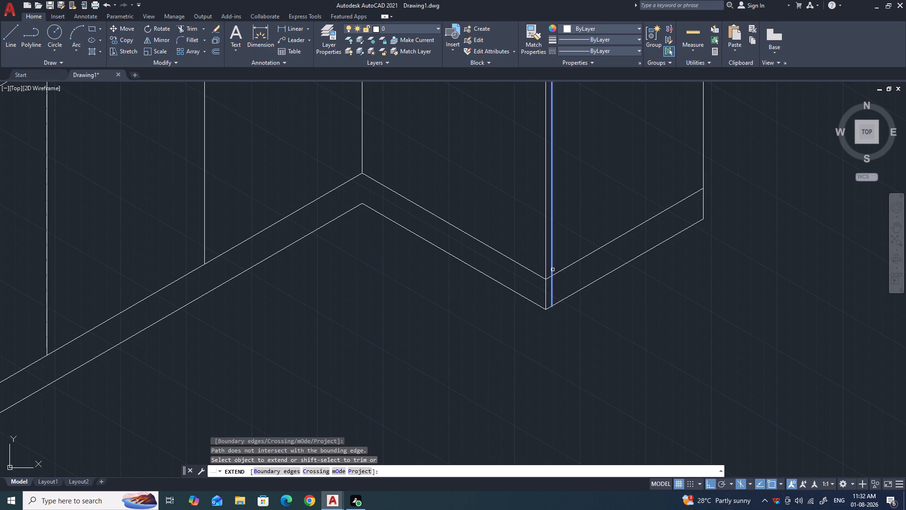
left_click(553, 270)
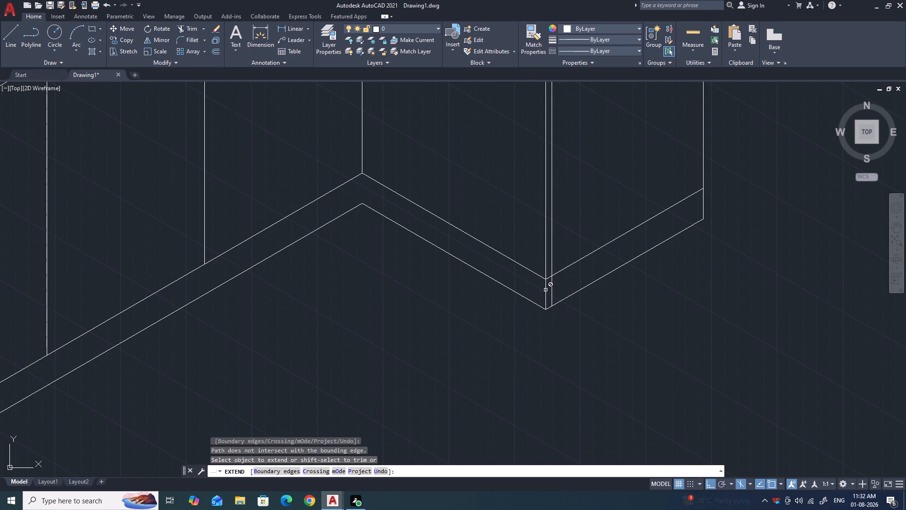
key("Escape")
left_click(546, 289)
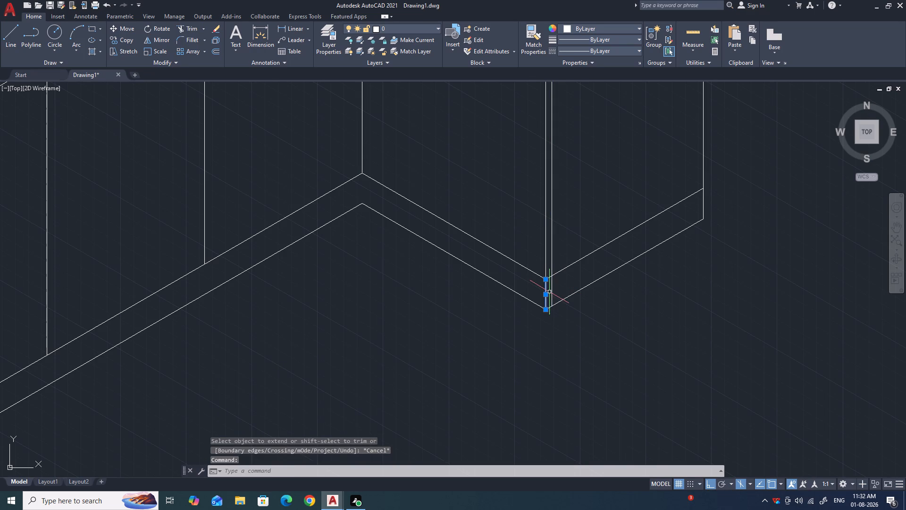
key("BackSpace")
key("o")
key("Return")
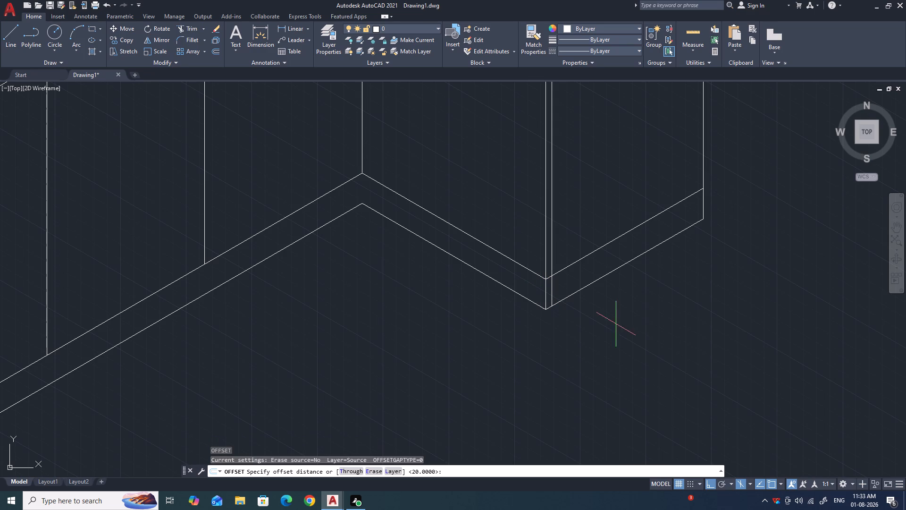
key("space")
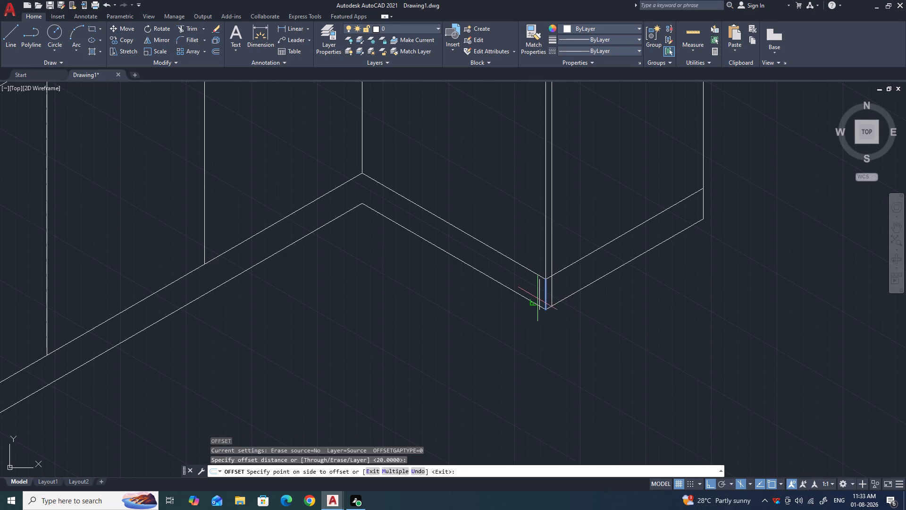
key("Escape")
Offset the extended vertical line on the short leg's end face another 20 units inward.
key("space")
key("space")
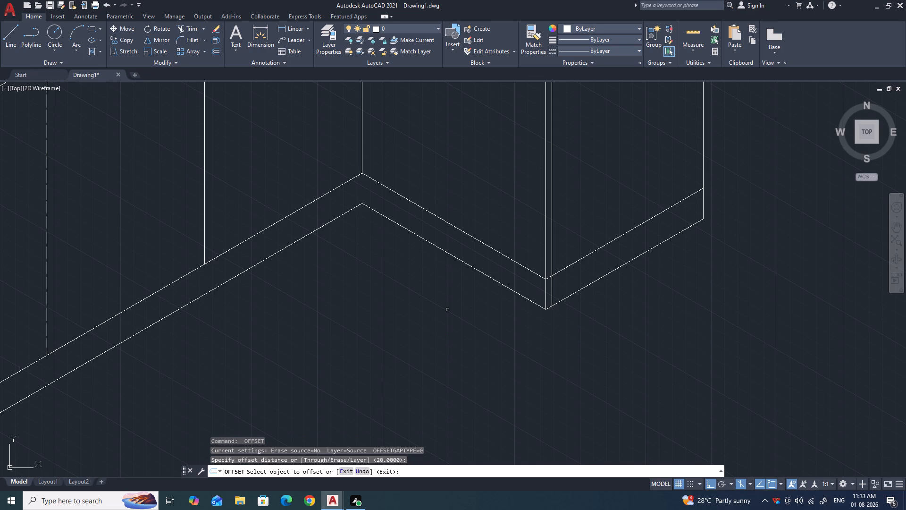
left_click(553, 293)
left_click(562, 288)
key("Escape")
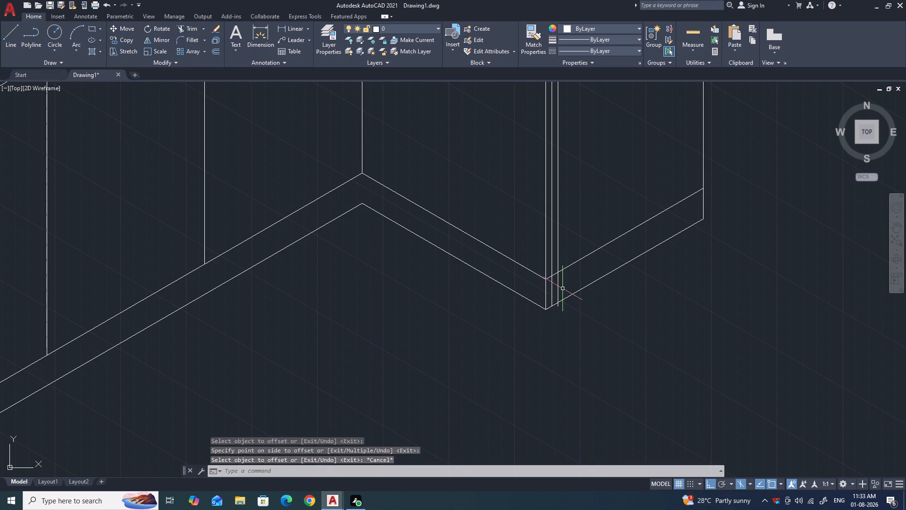
Trim the verticals at the short leg's base corner, removing the outer corner segment and confining the innermost line to the base strip.
key("t")
key("r")
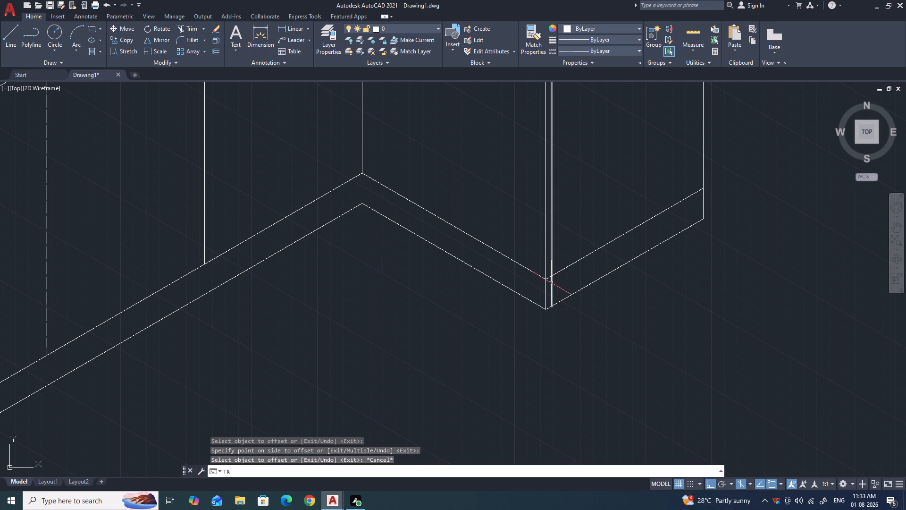
key("Return")
left_click(545, 293)
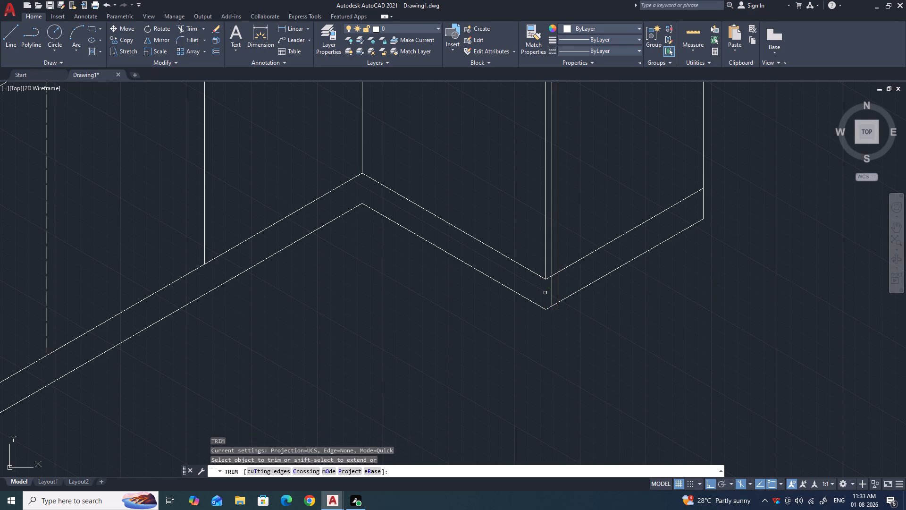
left_click(559, 262)
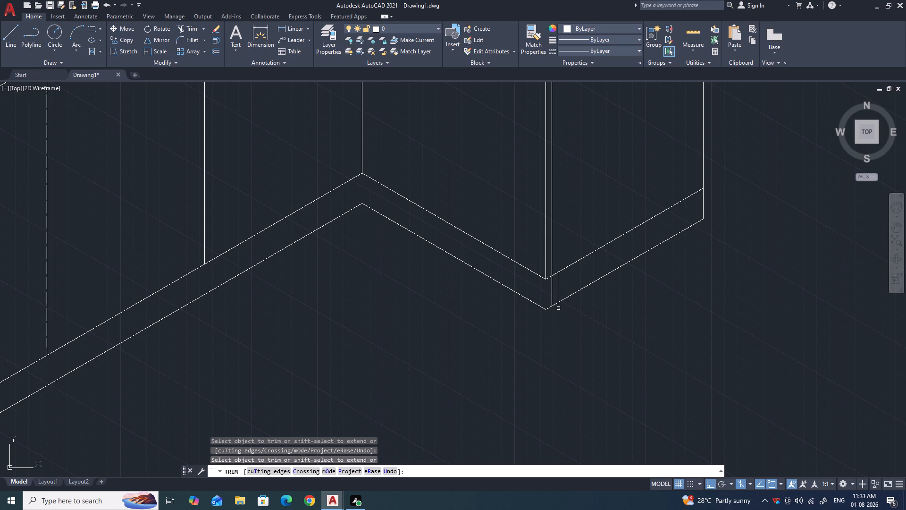
left_click(558, 307)
key("Escape")
Draw a vertical line at the L's inner corner from the base's lower corner up onto the cabinet's vertical edge.
scroll(543, 290, "down", 2)
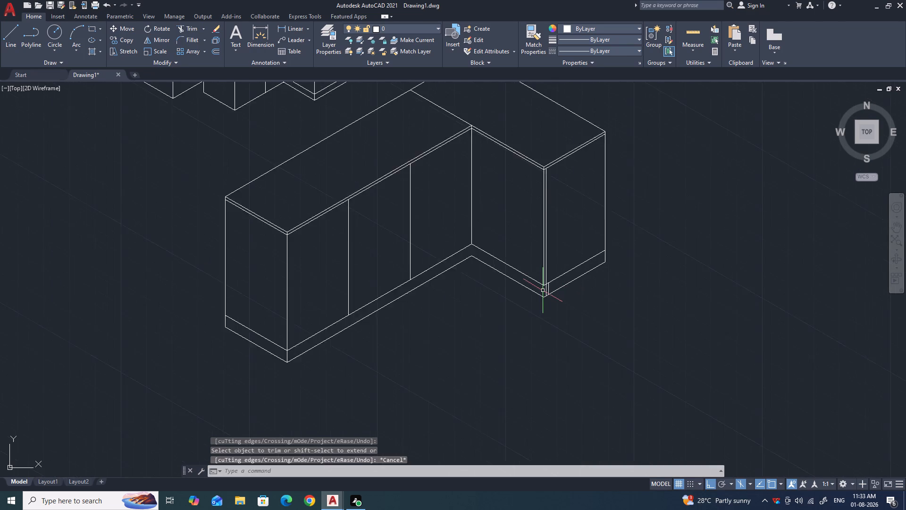
scroll(543, 290, "down", 1)
scroll(501, 275, "up", 1)
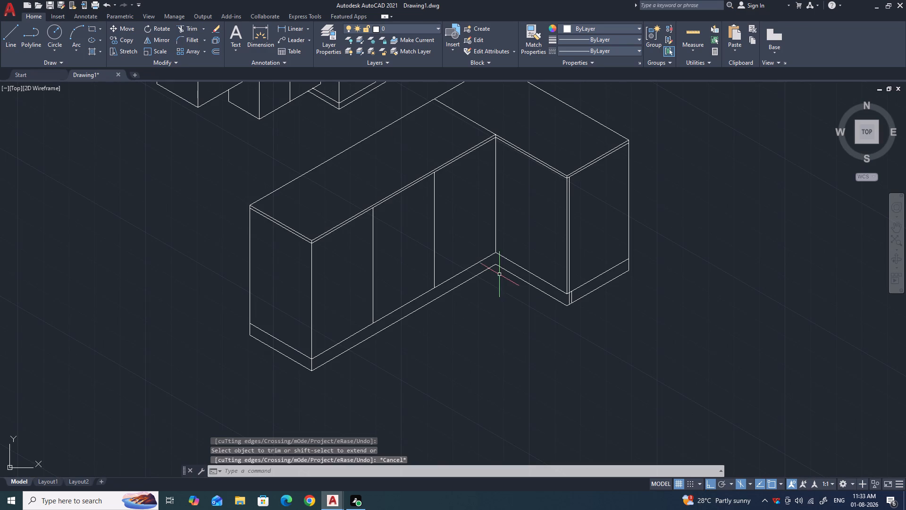
scroll(494, 267, "up", 3)
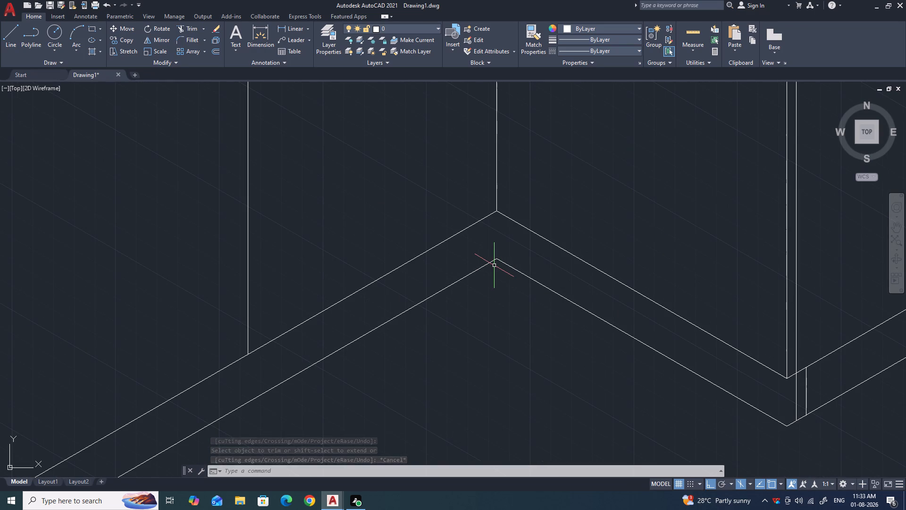
key("l")
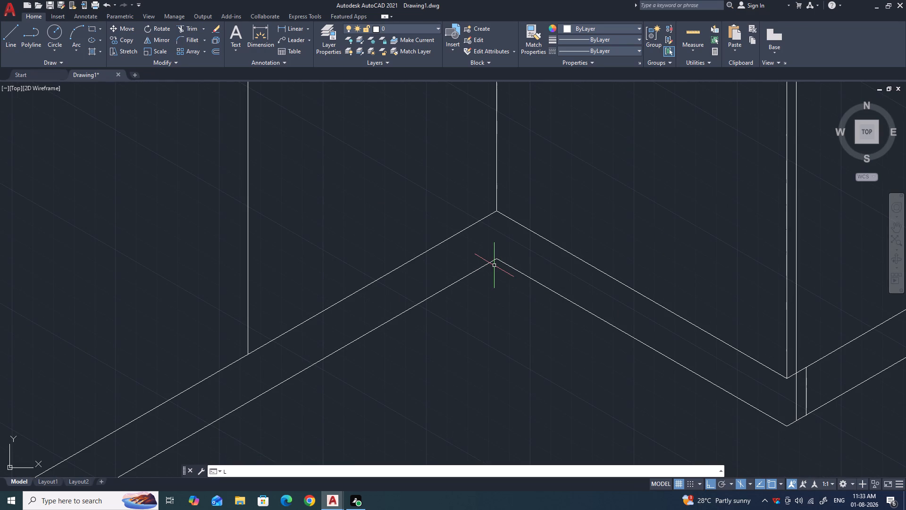
key("Return")
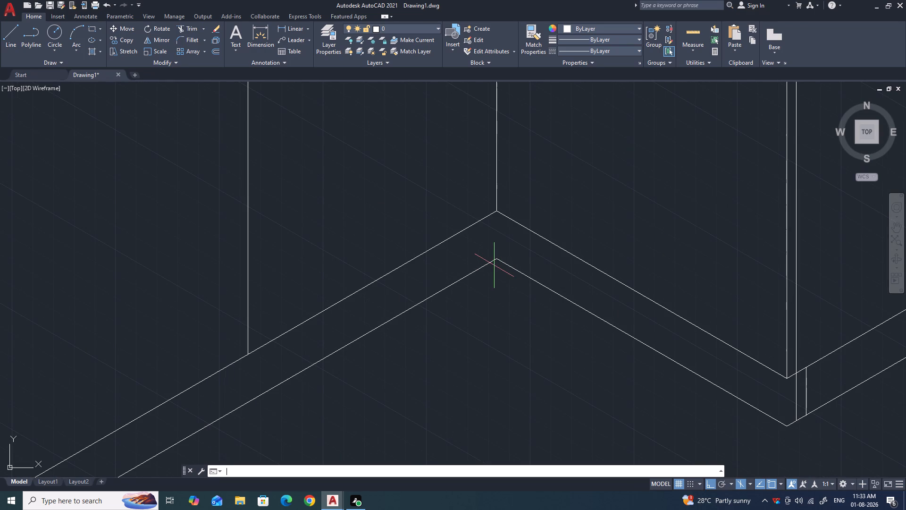
left_click(498, 259)
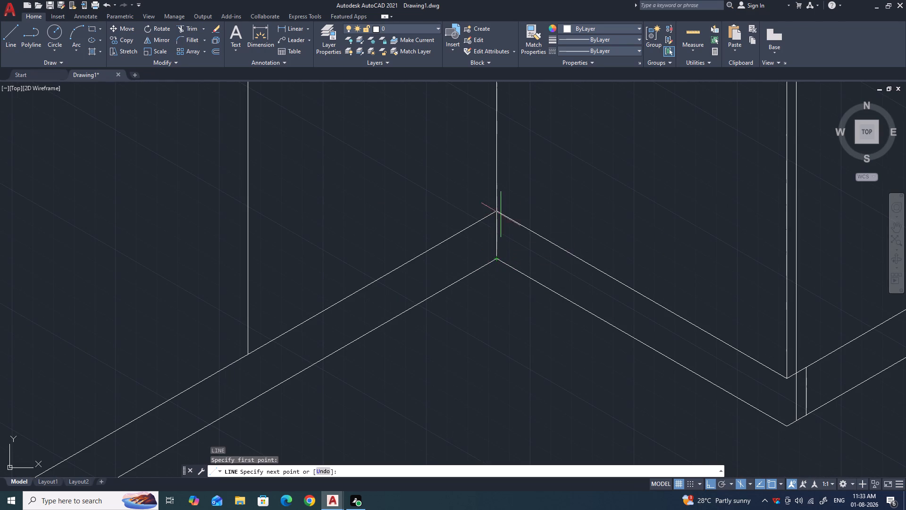
left_click(494, 192)
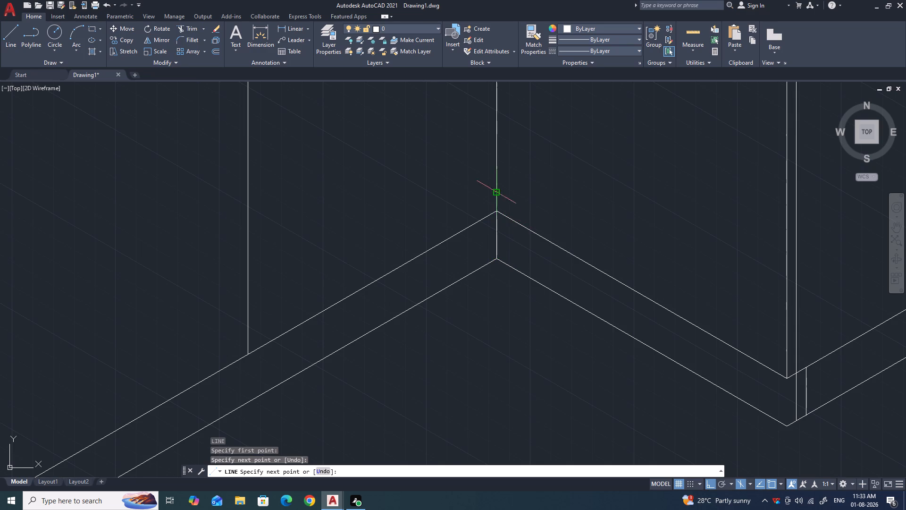
key("Escape")
On the long leg's end face, offset the base's top line upward and the front vertical edge inward by 10.
scroll(517, 236, "down", 5)
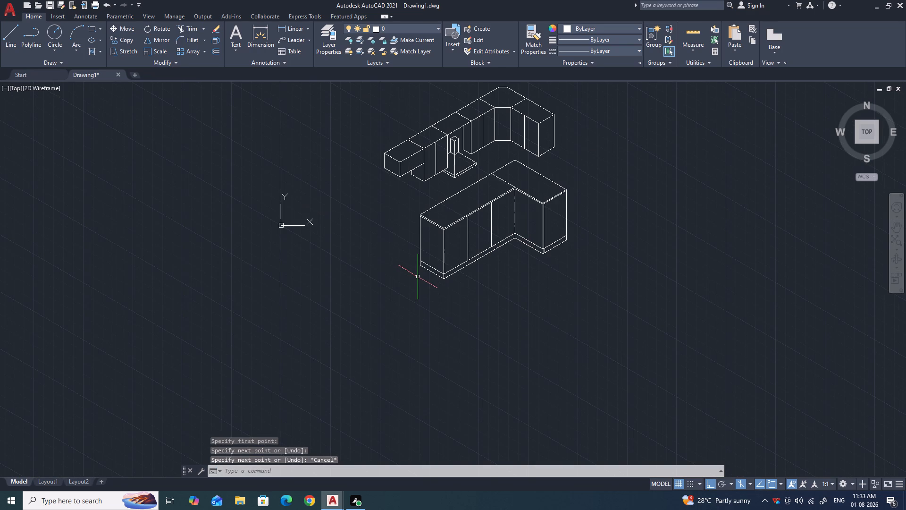
scroll(415, 269, "up", 1)
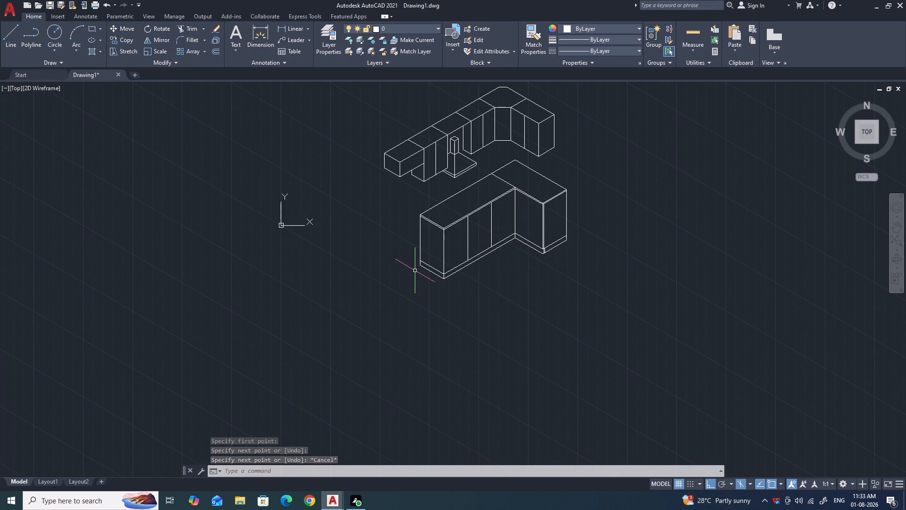
scroll(415, 270, "up", 2)
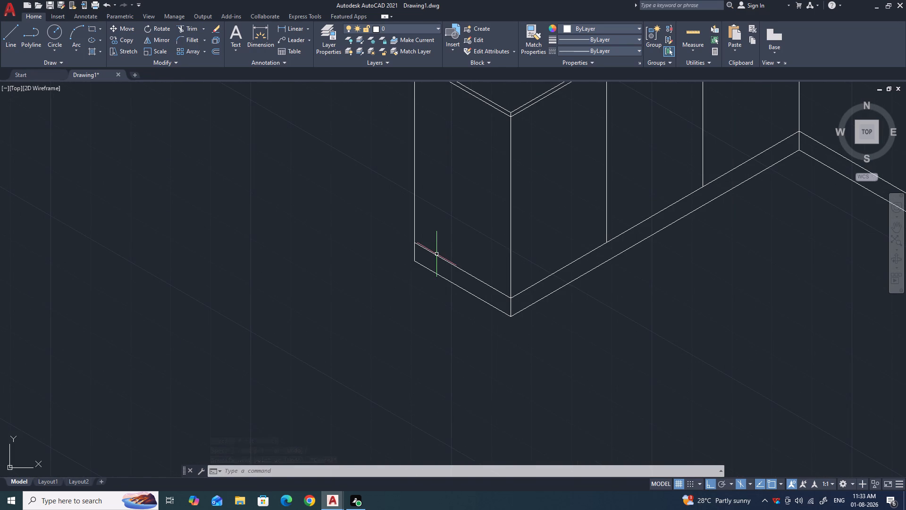
scroll(436, 254, "down", 1)
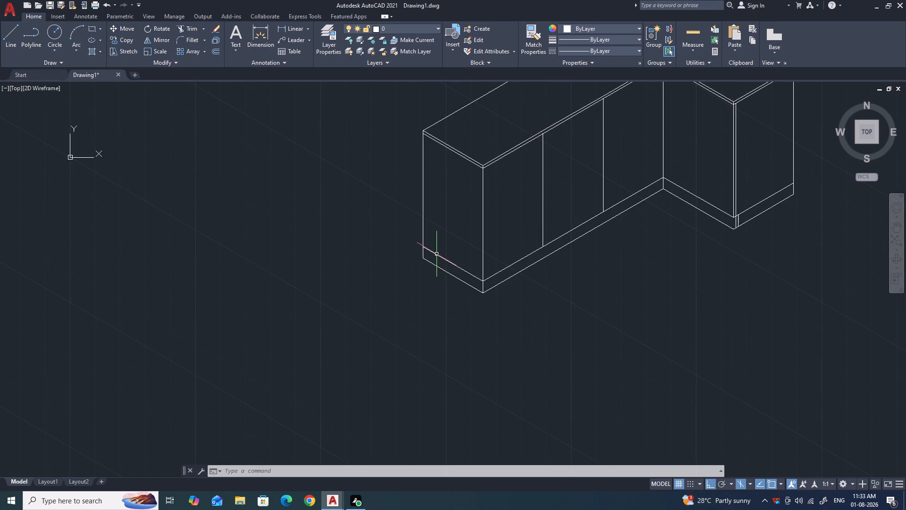
scroll(436, 254, "down", 2)
scroll(440, 238, "up", 2)
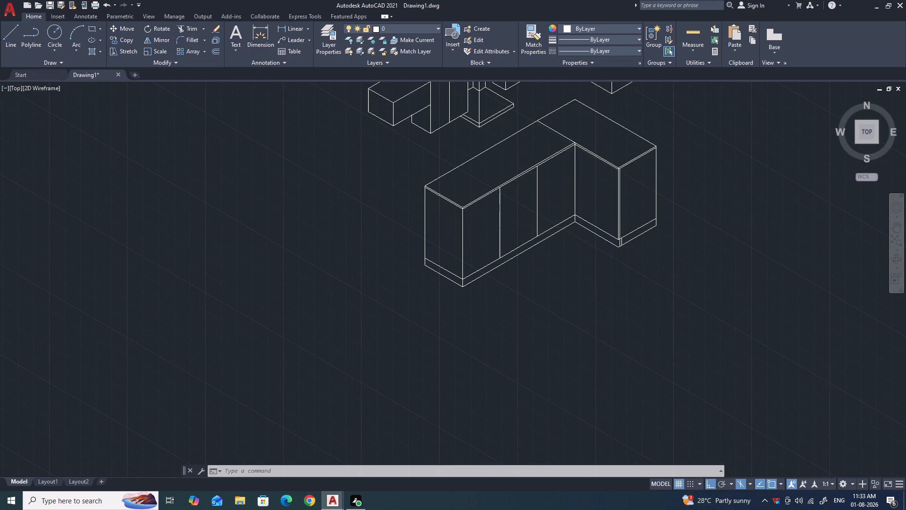
key("o")
key("Return")
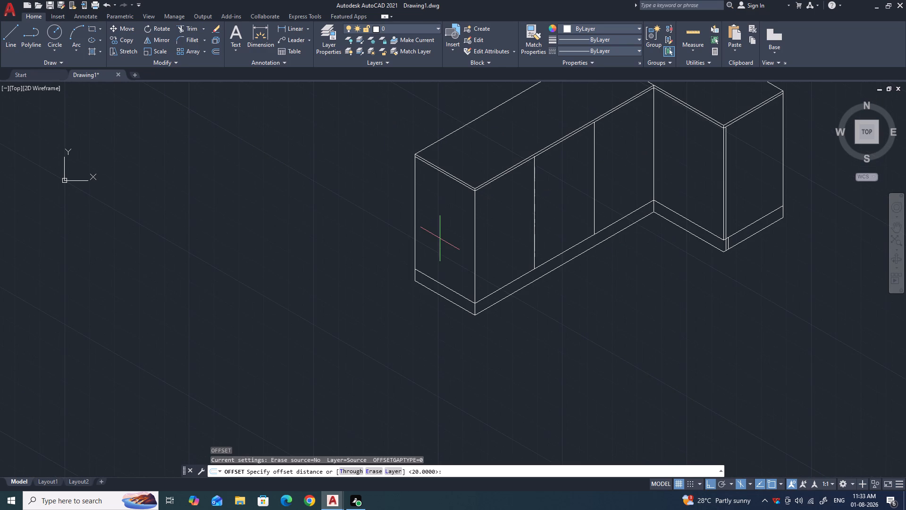
type("10")
key("Return")
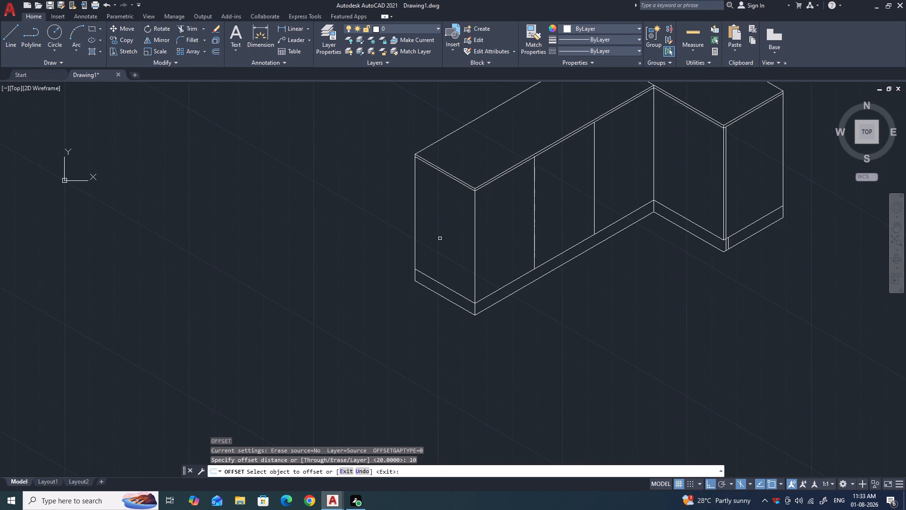
left_click(448, 289)
left_click(449, 279)
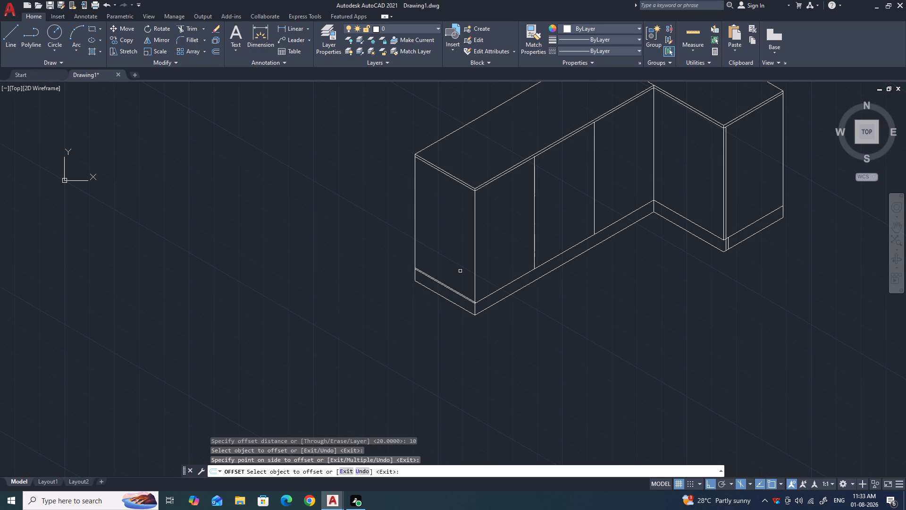
left_click(475, 268)
left_click(462, 267)
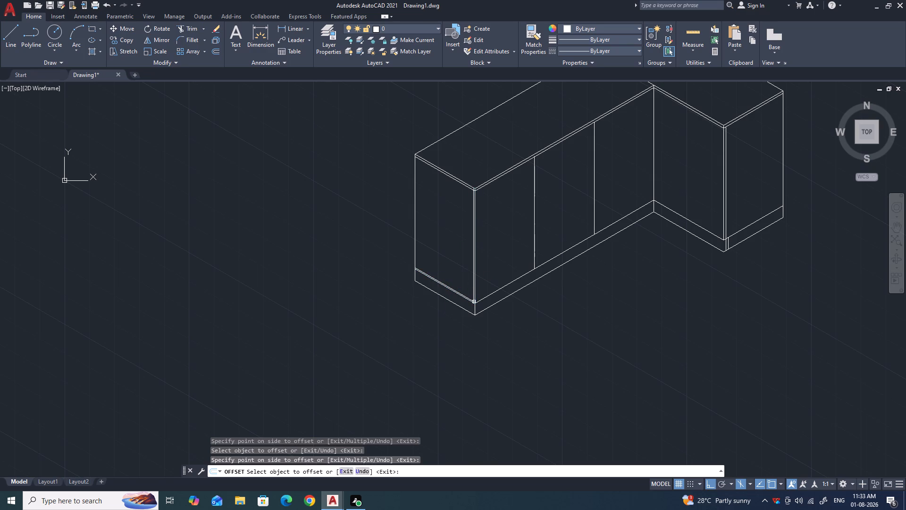
scroll(473, 308, "up", 5)
key("Escape")
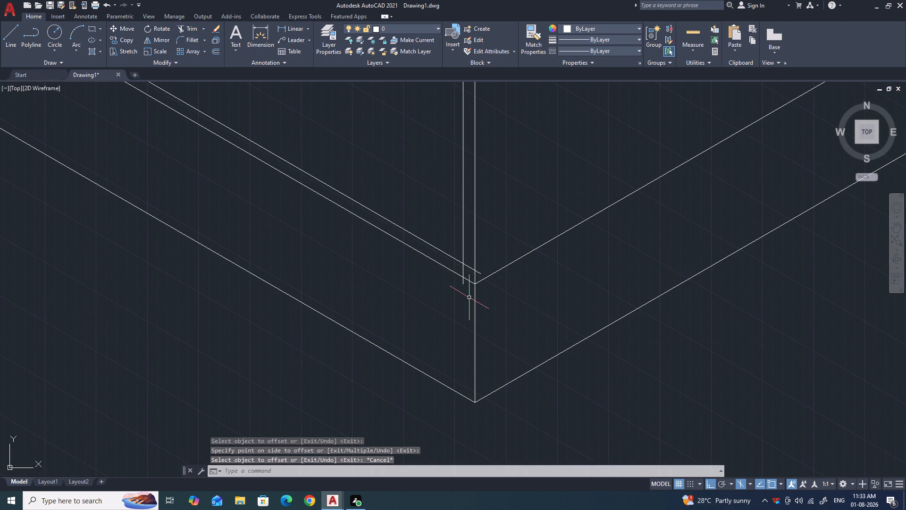
Trim the overshooting ends of the two offset lines on the long leg's end face at the base corner and below the top slab.
type("EX")
key("Return")
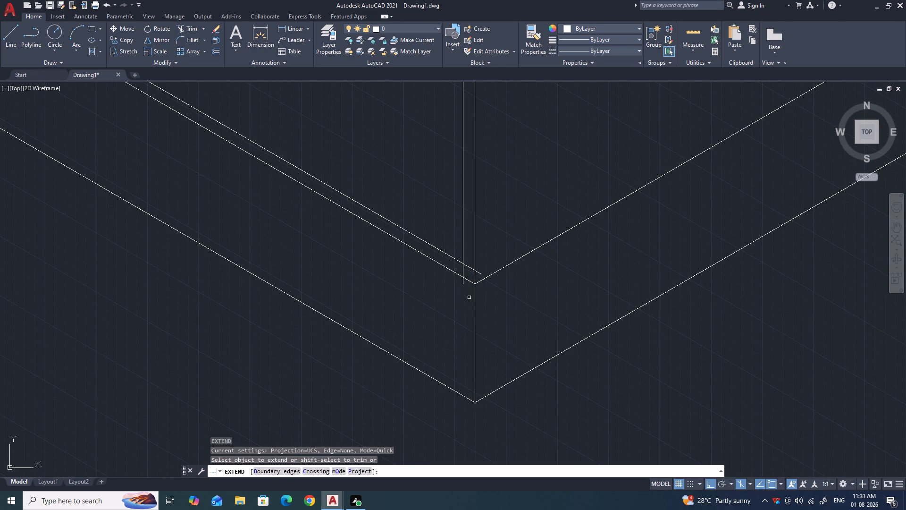
left_click(462, 284, "shift")
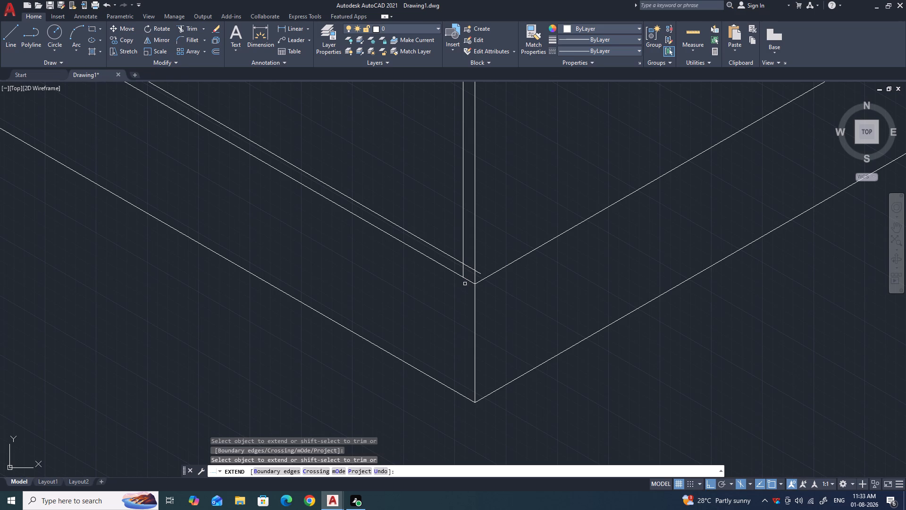
left_click(479, 273, "shift")
left_click(471, 268, "shift")
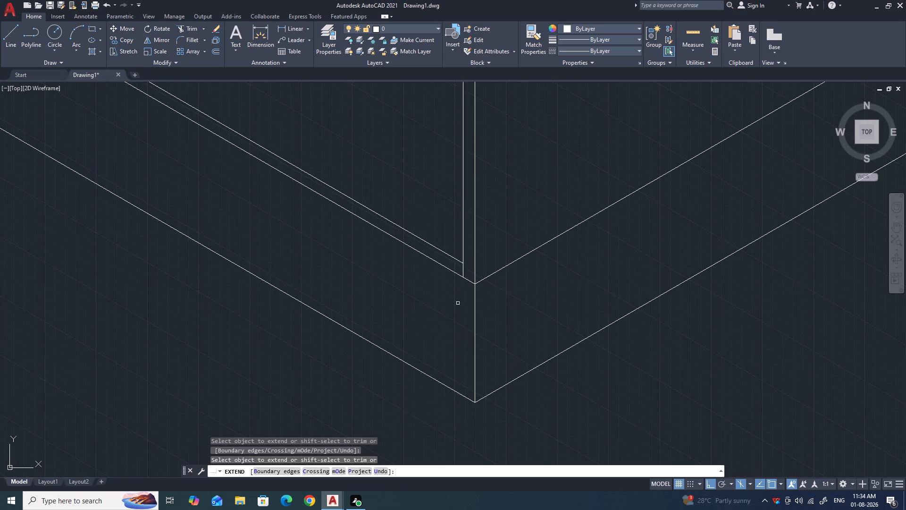
scroll(458, 303, "down", 6)
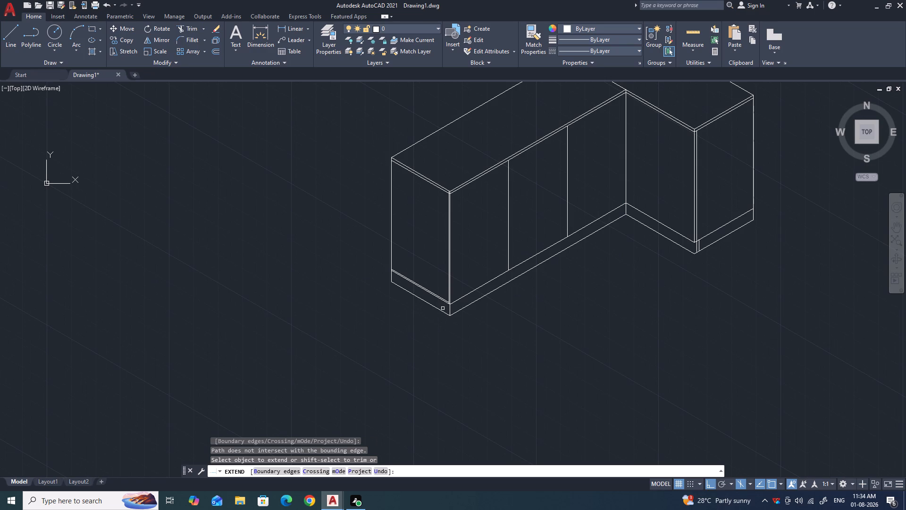
scroll(450, 189, "up", 5)
scroll(406, 213, "up", 3)
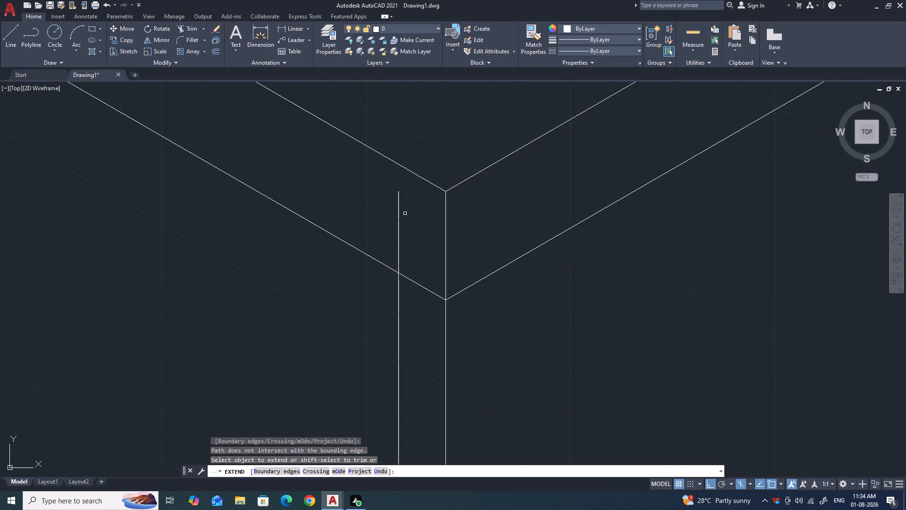
left_click(397, 215, "shift")
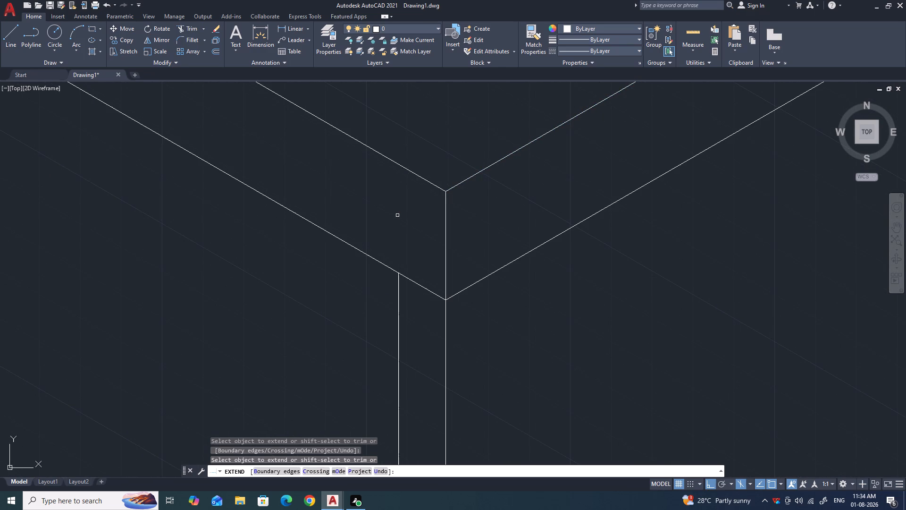
scroll(406, 215, "down", 3)
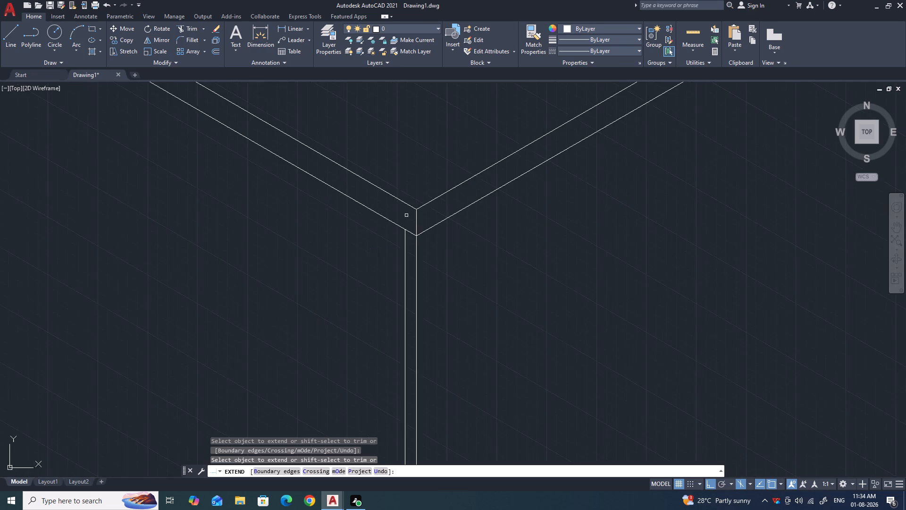
scroll(406, 215, "down", 6)
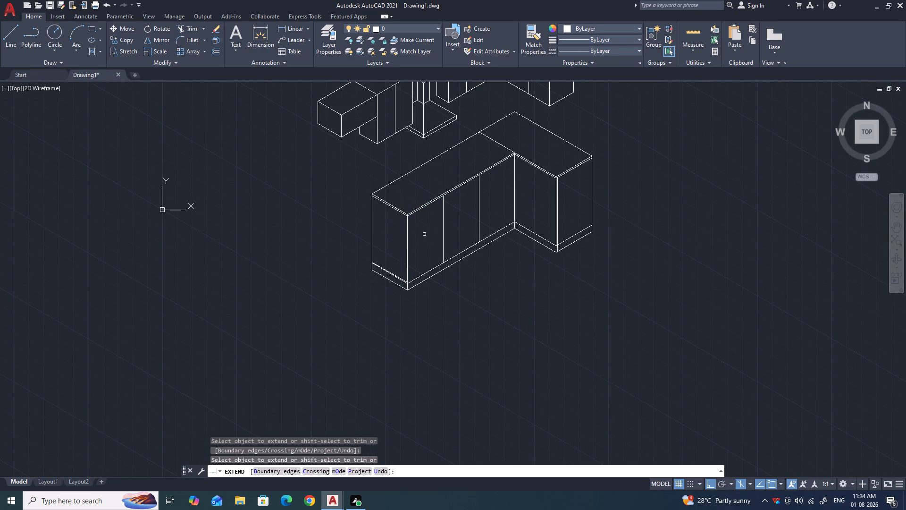
key("Escape")
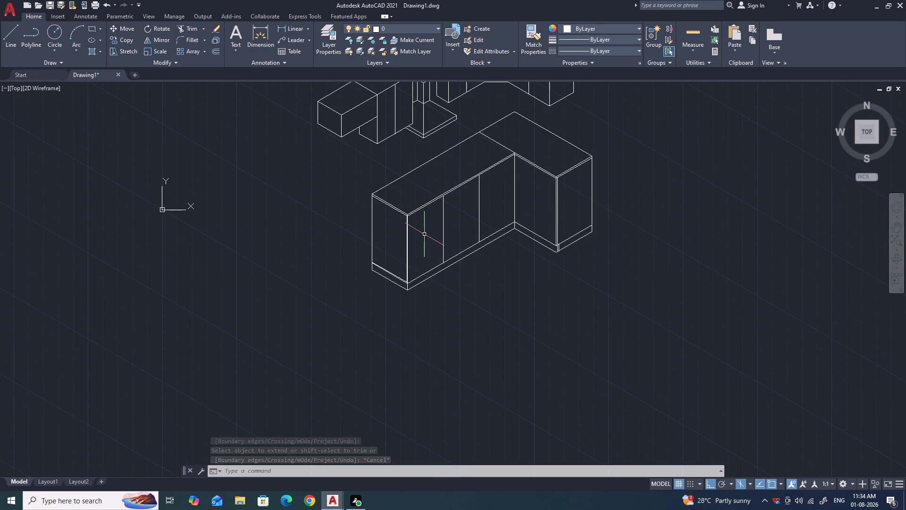
Offset the base's top line on the short leg's end face upward by 10.
scroll(424, 241, "down", 2)
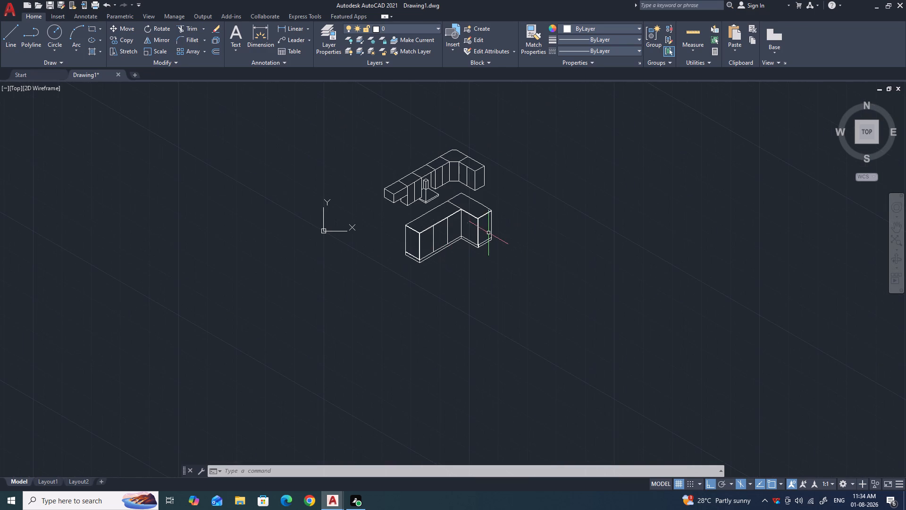
scroll(487, 234, "up", 5)
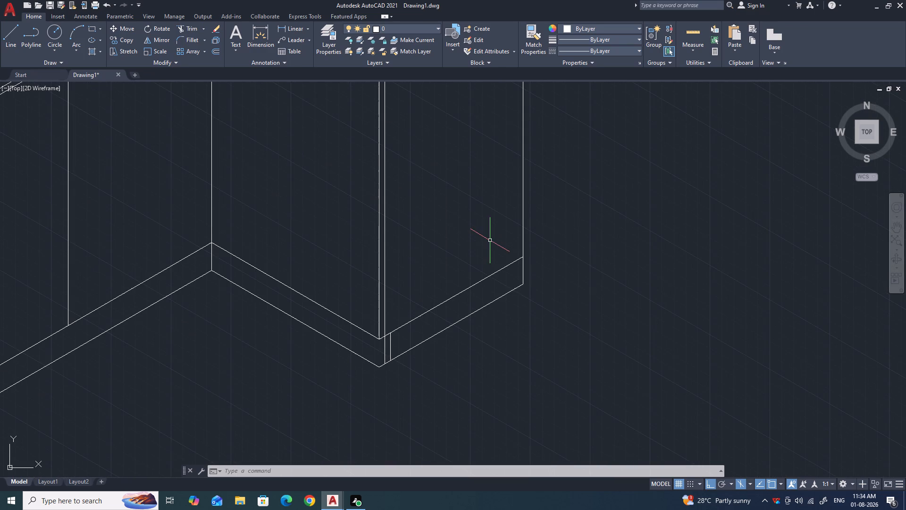
key("o")
key("Return")
key("space")
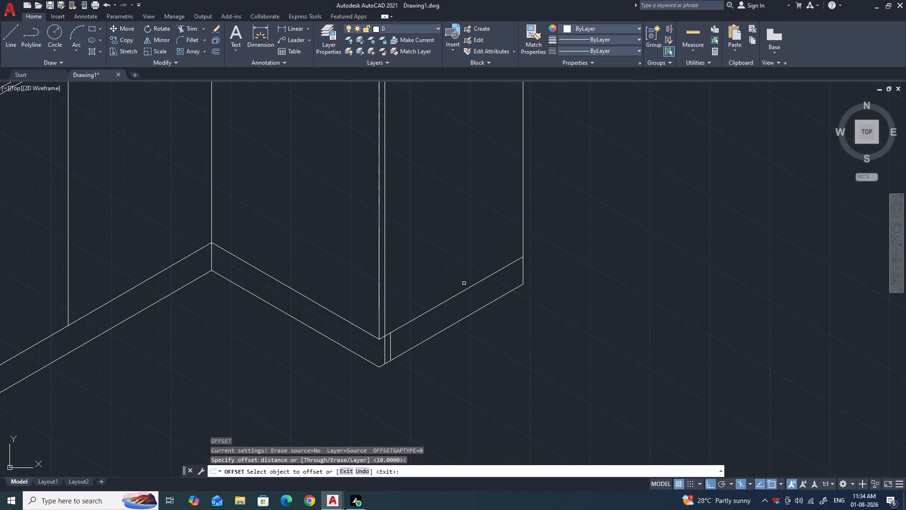
left_click(460, 292)
left_click(440, 275)
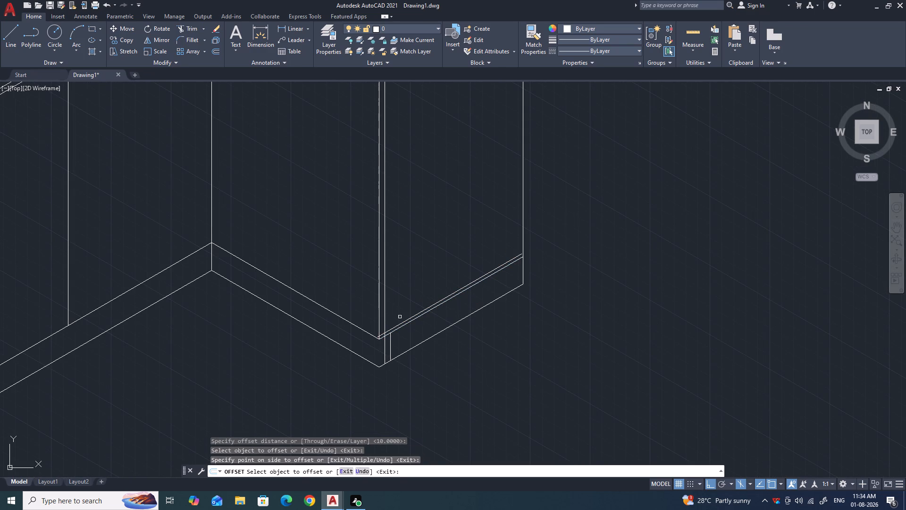
key("Escape")
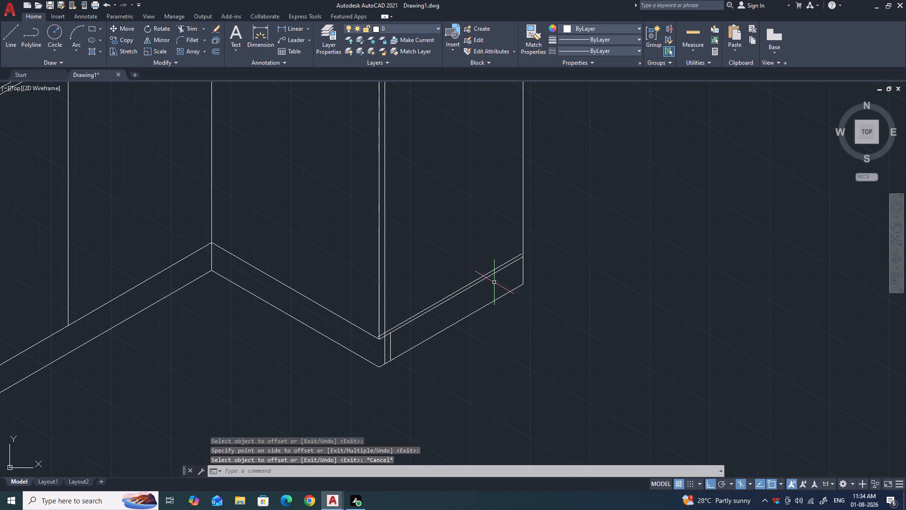
Extend the offset line above the base on the short leg's end face to the outer vertical edge and trim its overshoot at the front corner.
type("EX")
key("Return")
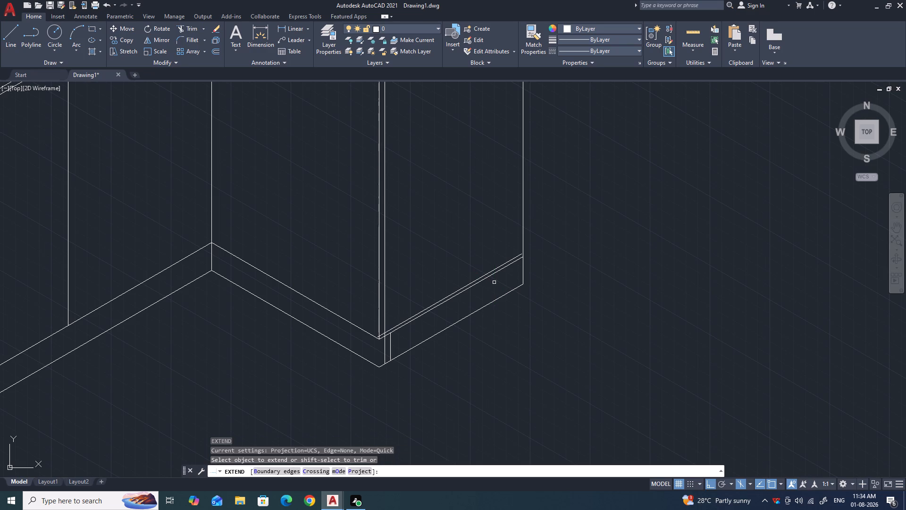
scroll(505, 261, "up", 3, "shift")
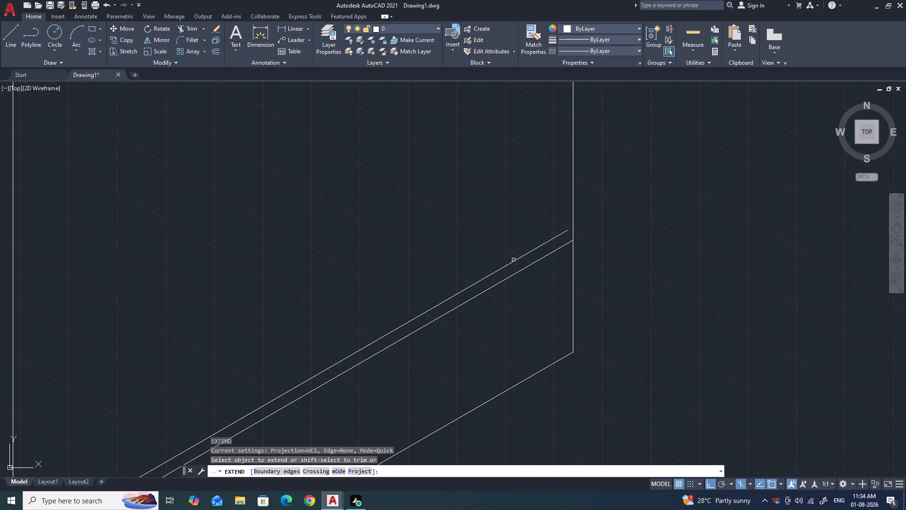
left_click(515, 260)
scroll(523, 204, "down", 2)
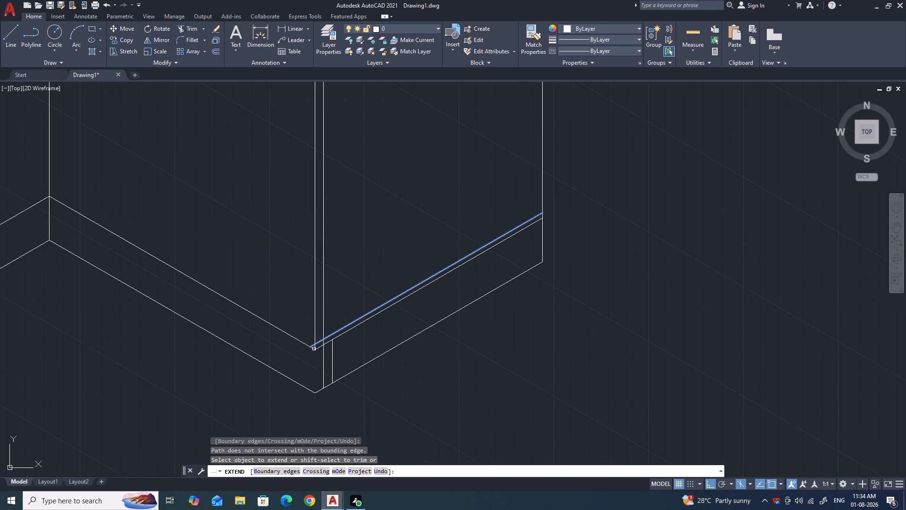
scroll(314, 348, "up", 3)
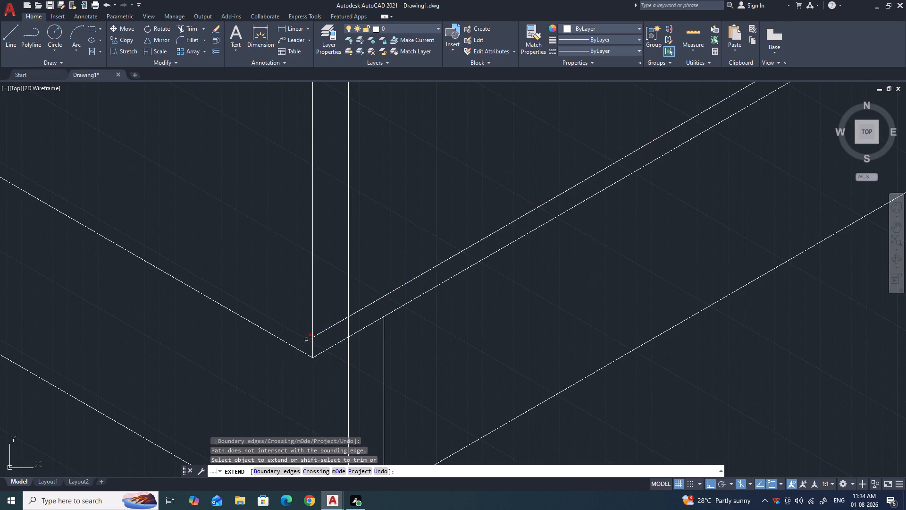
left_click(306, 340, "shift")
left_click(326, 330, "shift")
scroll(341, 309, "down", 6)
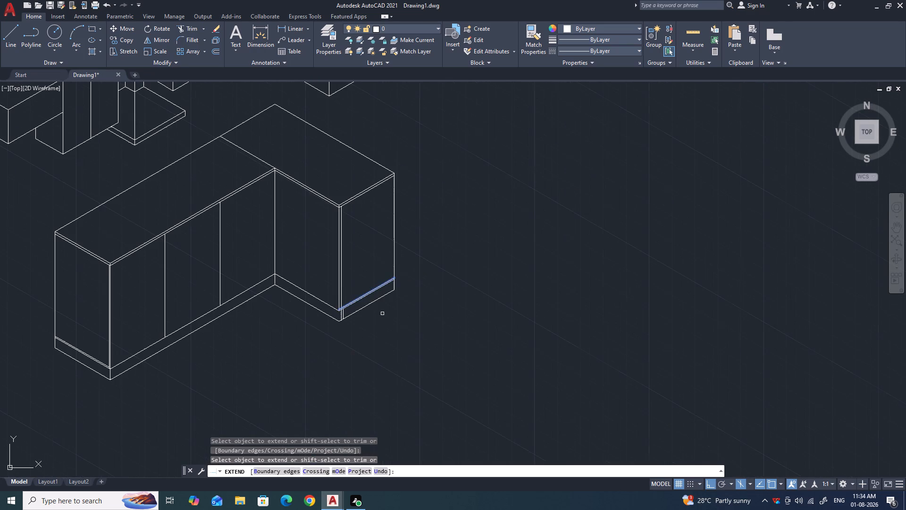
key("Escape")
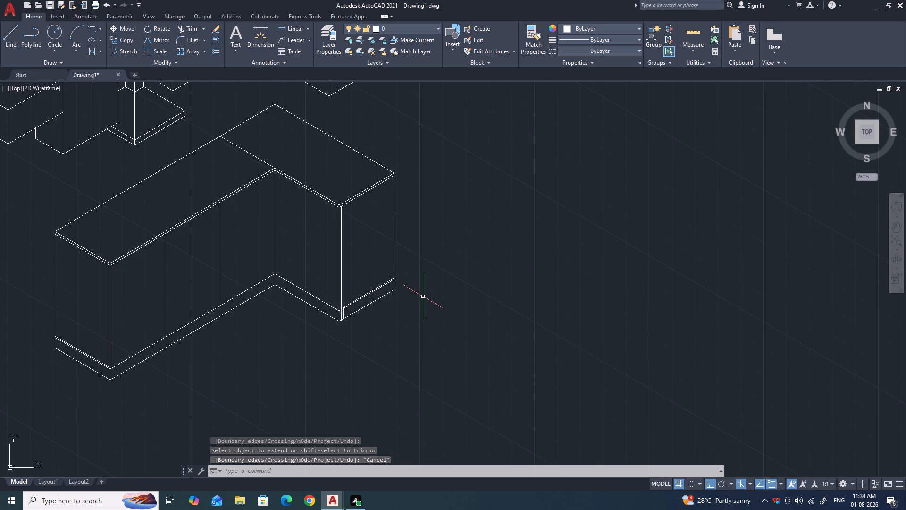
Draw a 600-unit line on the long leg's top surface, just inside and parallel to its back edge.
scroll(423, 297, "down", 2)
scroll(303, 257, "up", 2)
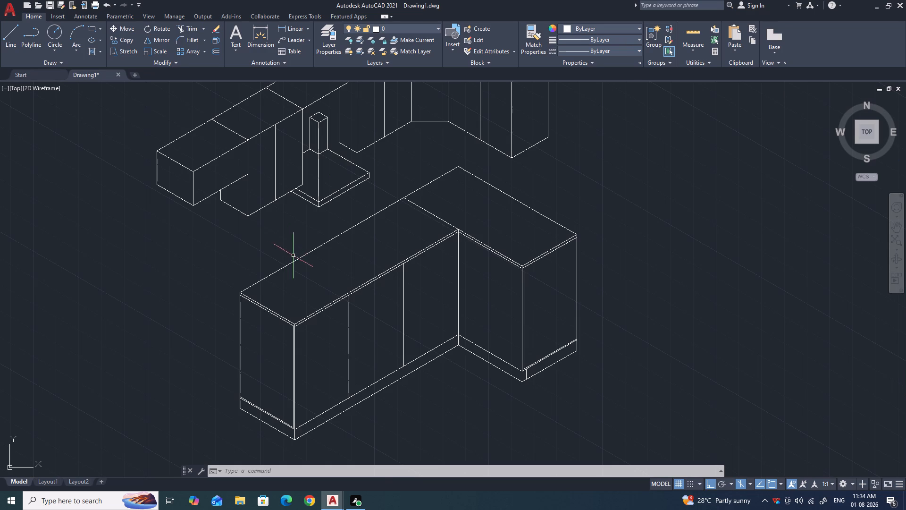
scroll(304, 254, "up", 1)
key("l")
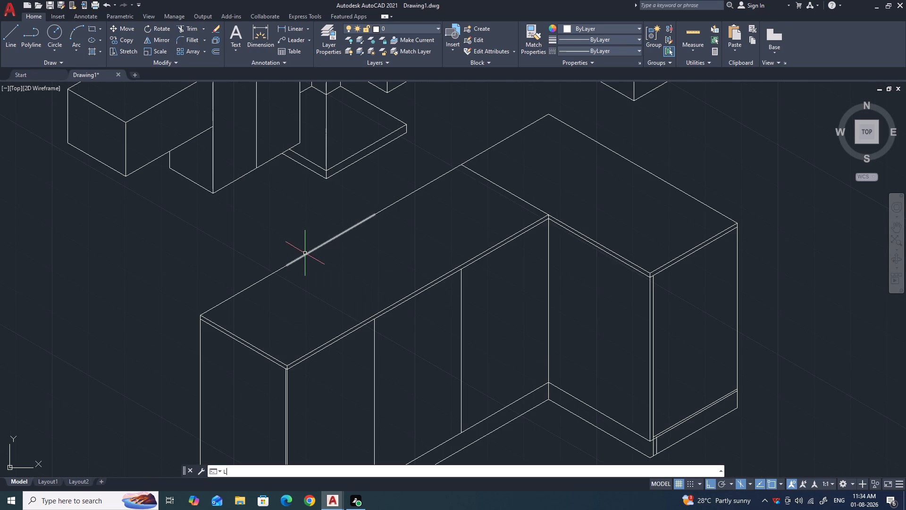
key("Return")
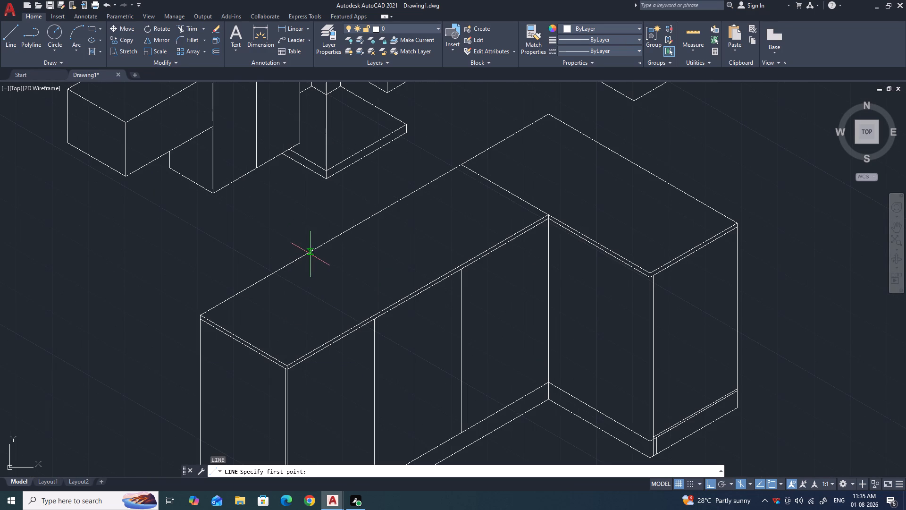
scroll(317, 256, "up", 2)
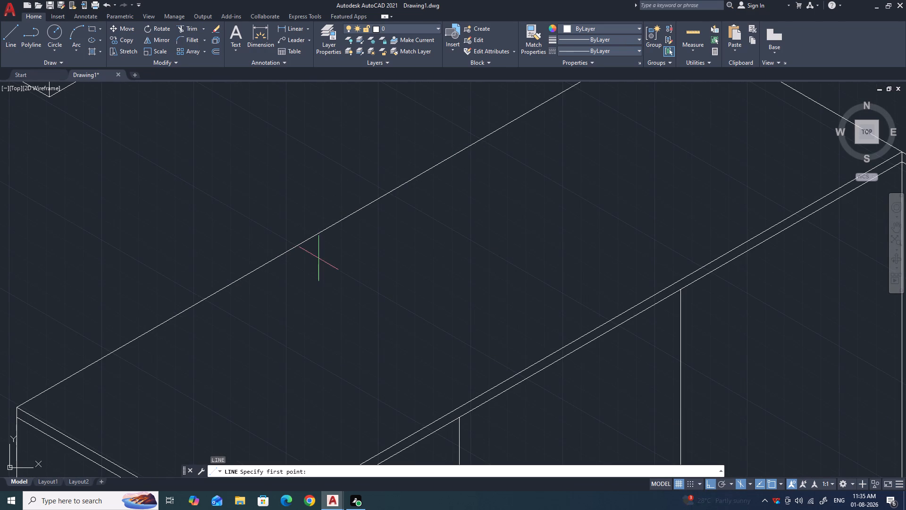
left_click(318, 258)
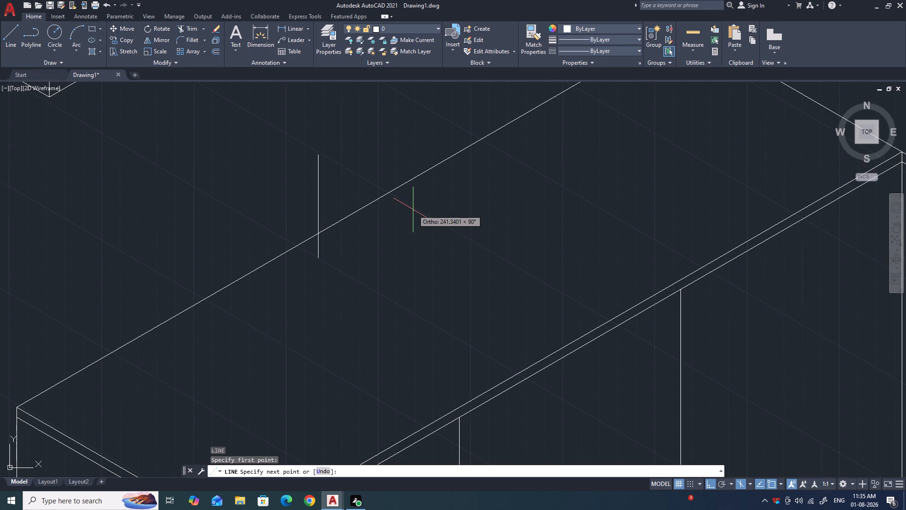
key("F5")
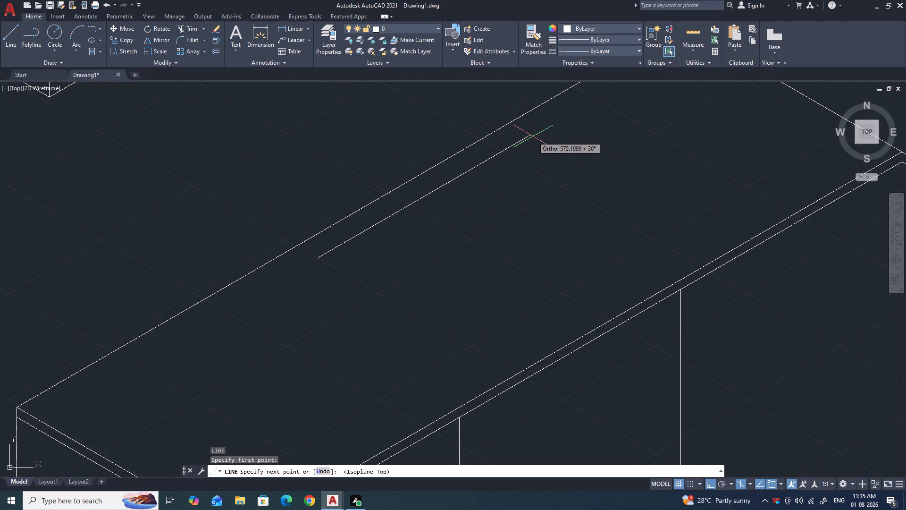
type("600")
key("Return")
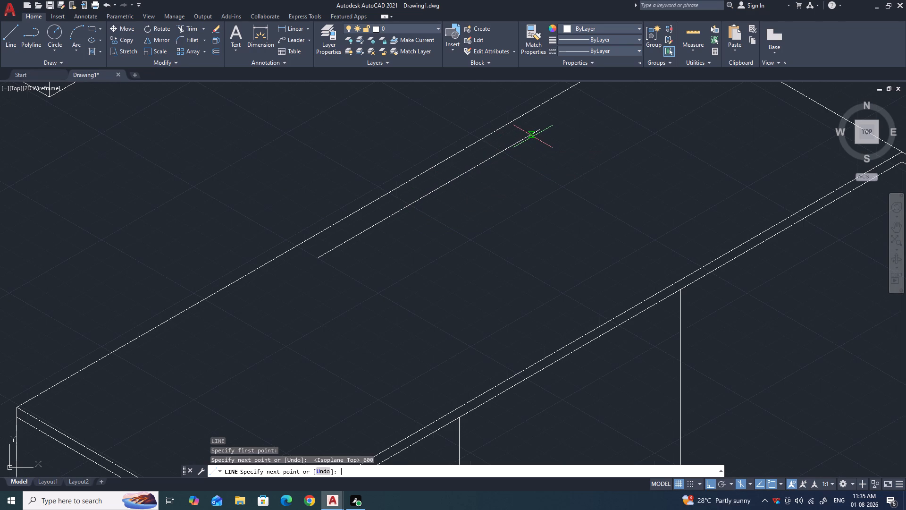
scroll(618, 207, "down", 2)
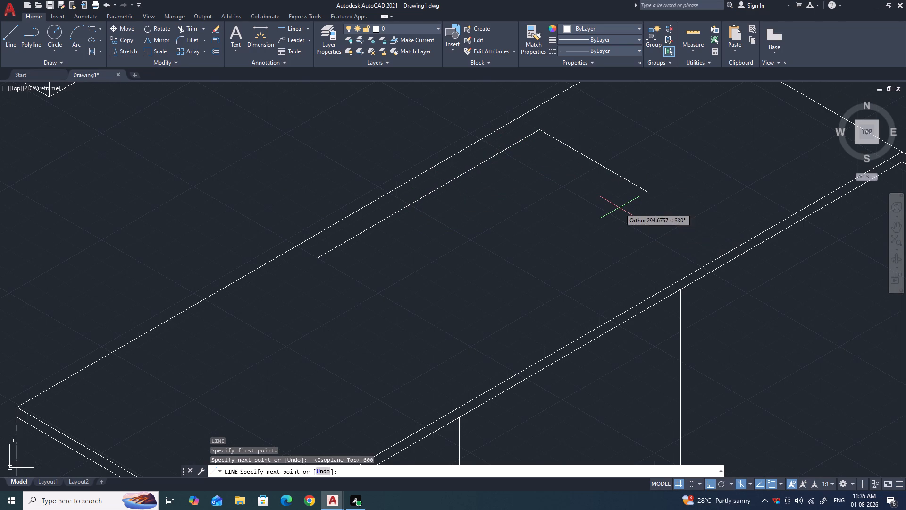
scroll(658, 209, "up", 1)
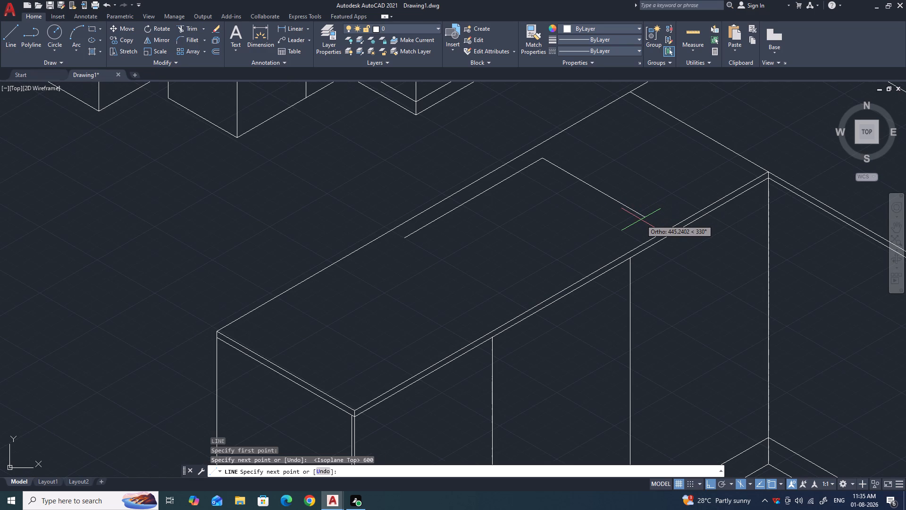
key("Escape")
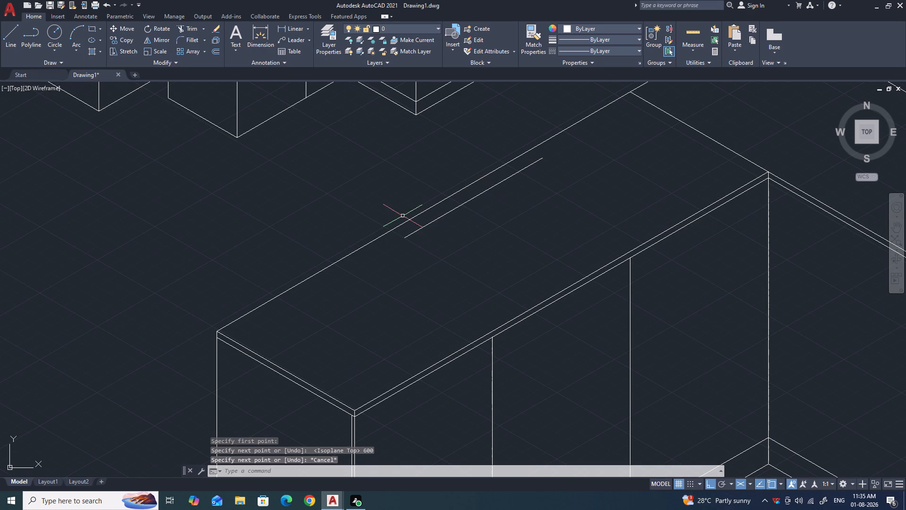
Move the 600-unit line by its midpoint along its own direction toward the long leg's free end.
left_click(402, 223)
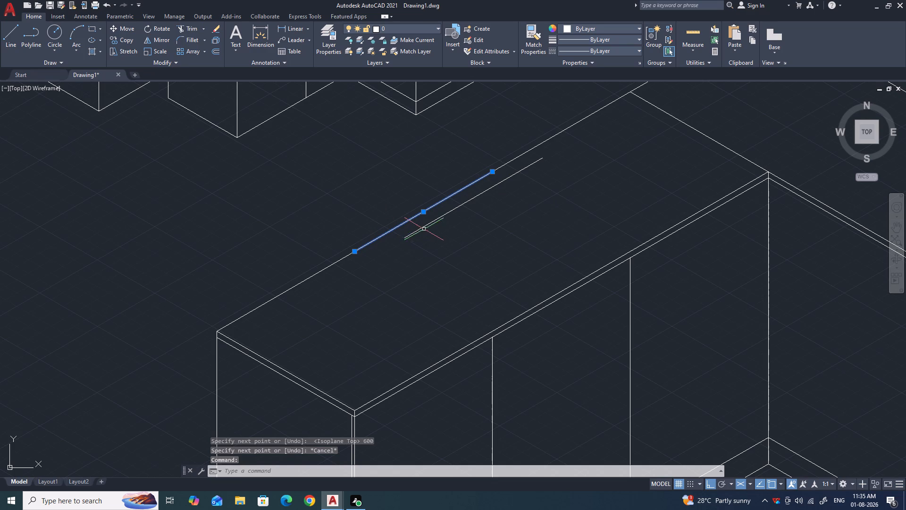
left_click(426, 225)
left_click(475, 198)
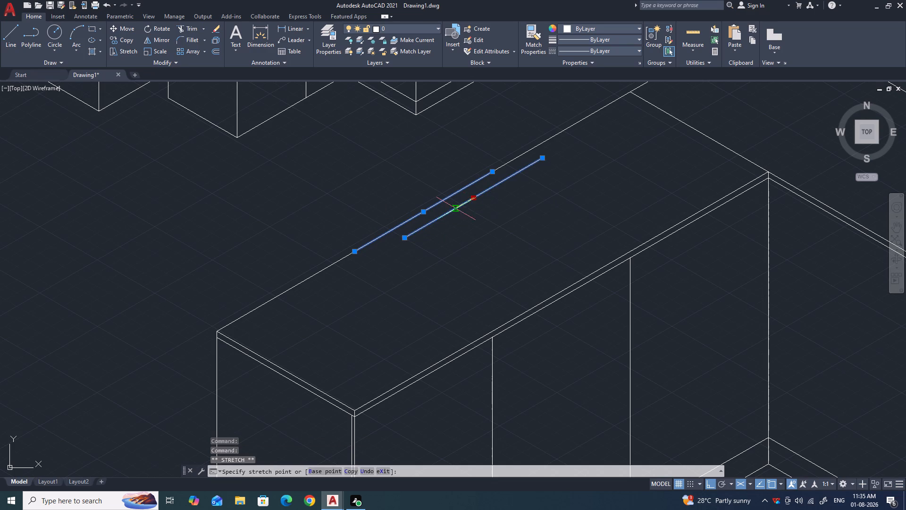
left_click(431, 222)
key("Escape")
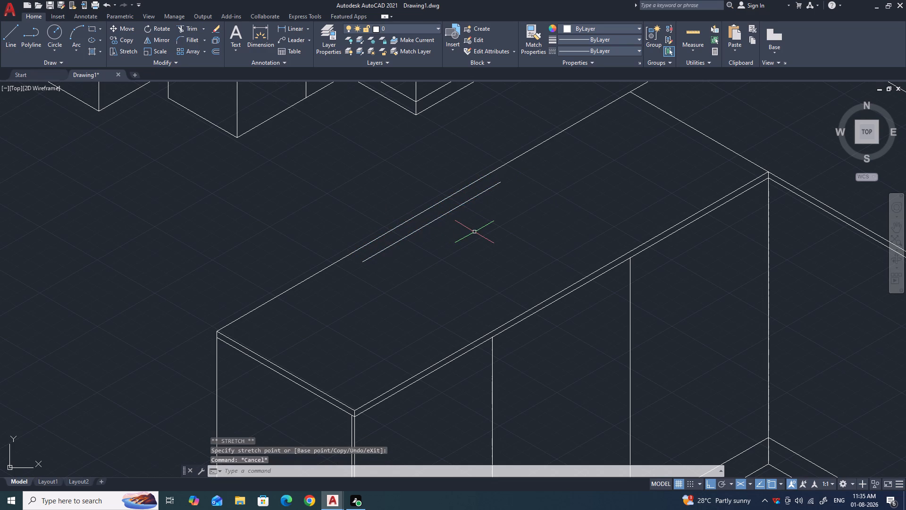
Complete the isometric rectangle from the 600-unit line with sides about 470 deep and a parallel front edge.
key("l")
key("Return")
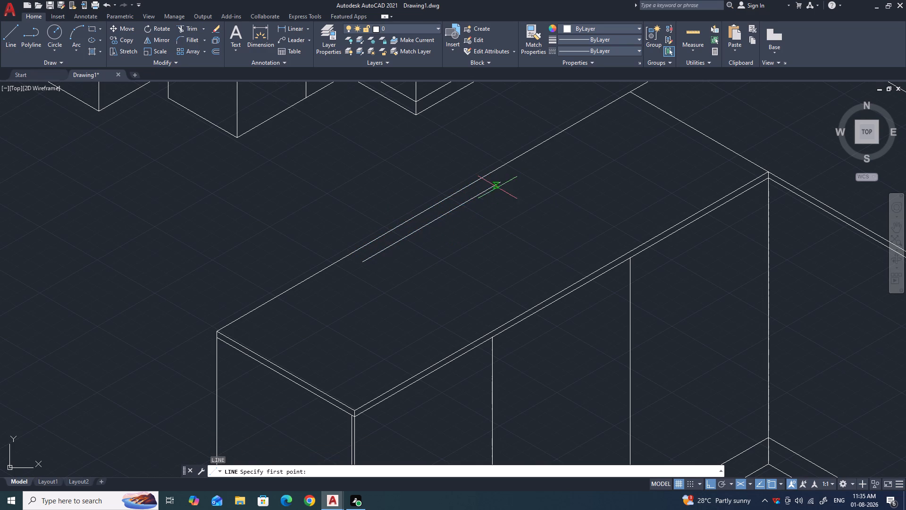
left_click(498, 183)
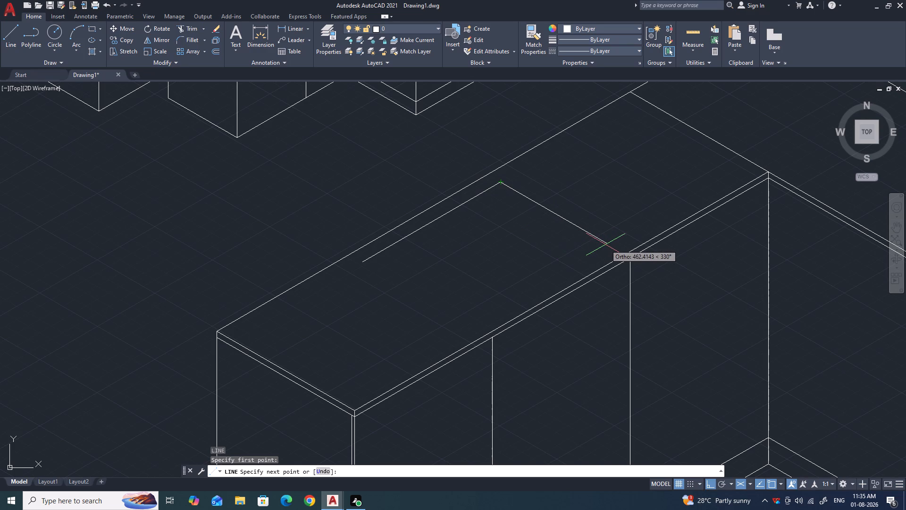
left_click(609, 246)
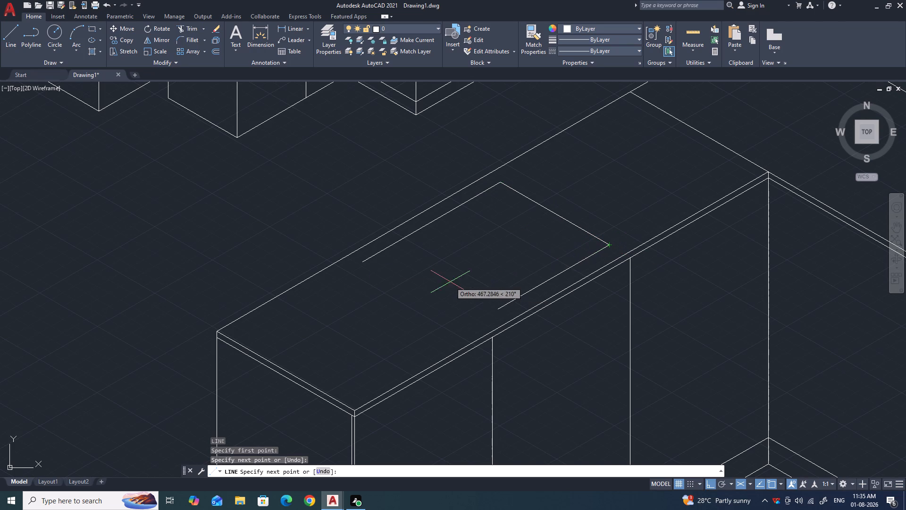
left_click(473, 325)
left_click(363, 263)
key("Escape")
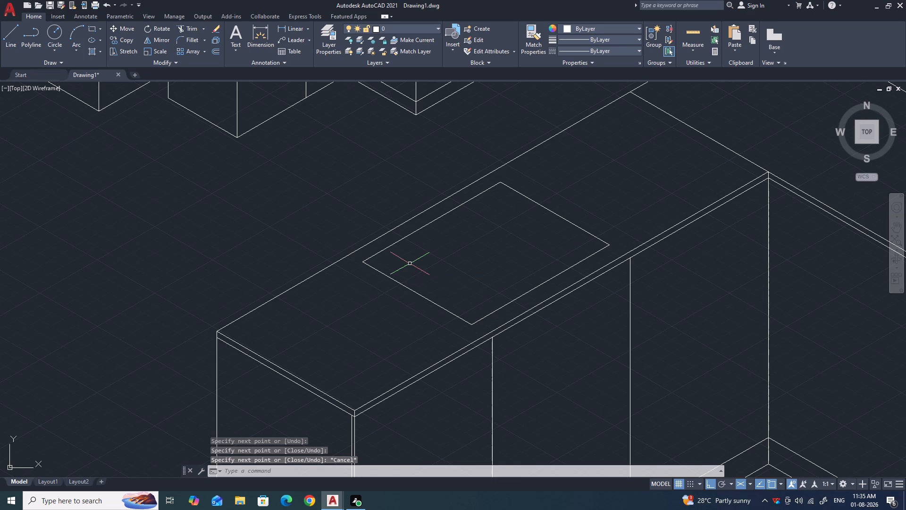
Draw an isocircle of about 55 radius inside the countertop rectangle, near its corner at the long leg's free end.
scroll(410, 263, "down", 1)
scroll(410, 261, "up", 1)
key("e")
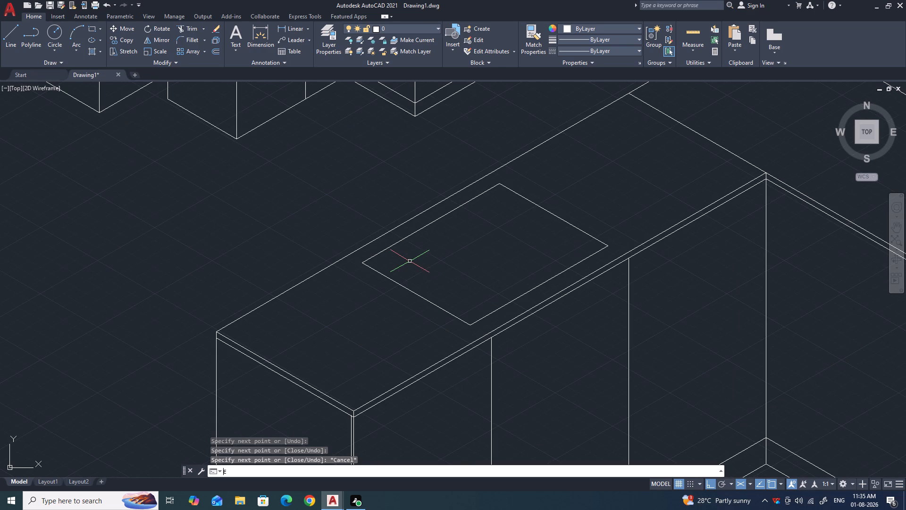
key("l")
key("Return")
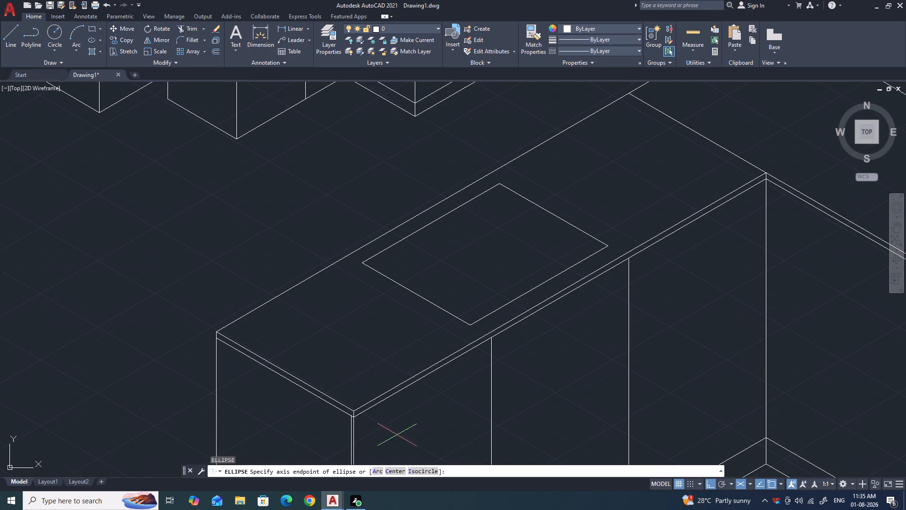
left_click(417, 470)
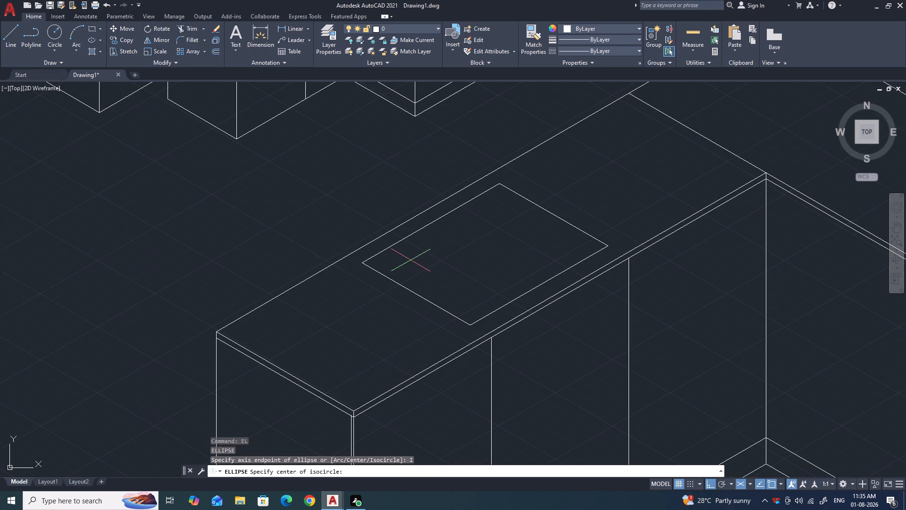
left_click(408, 261)
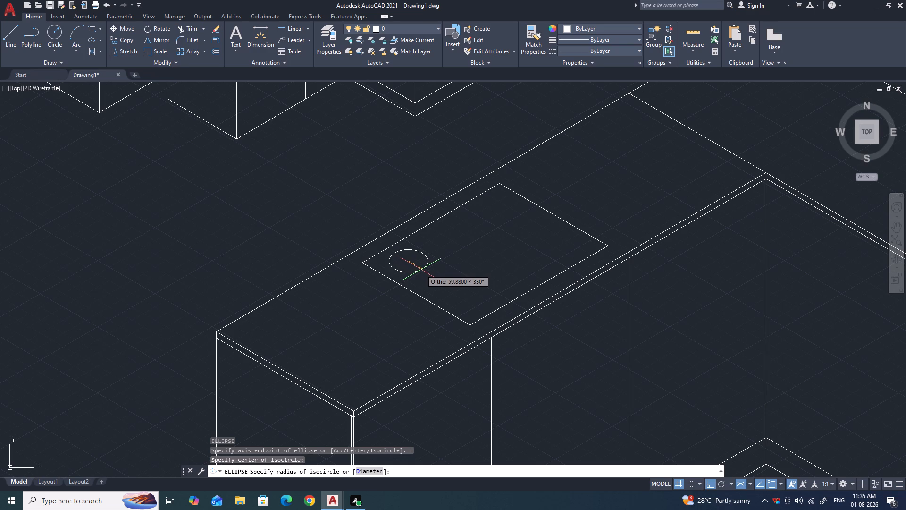
left_click(420, 269)
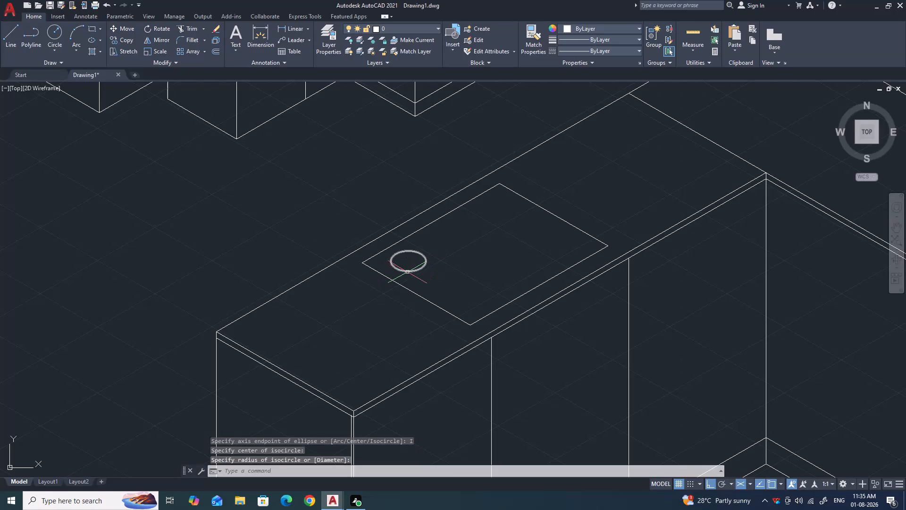
Copy the isocircle vertically upward by about 10 to give it thickness.
left_click(407, 272)
type("CO")
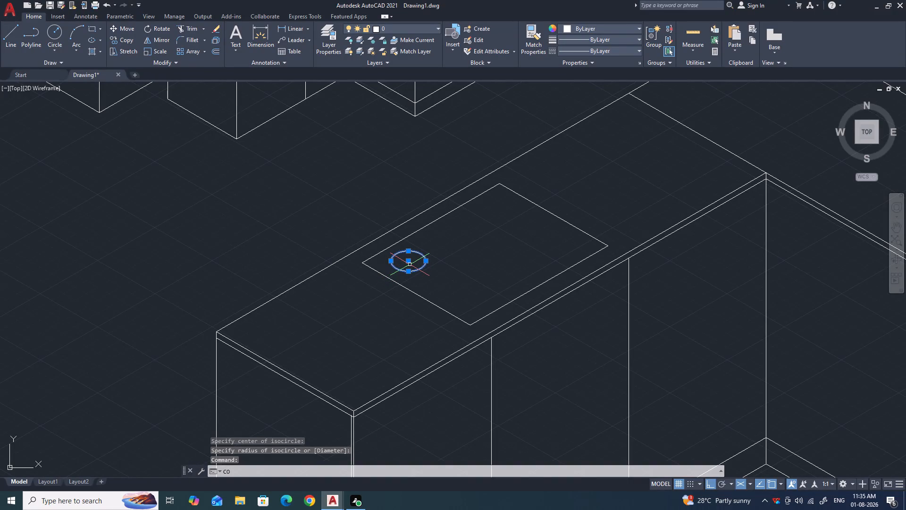
key("Return")
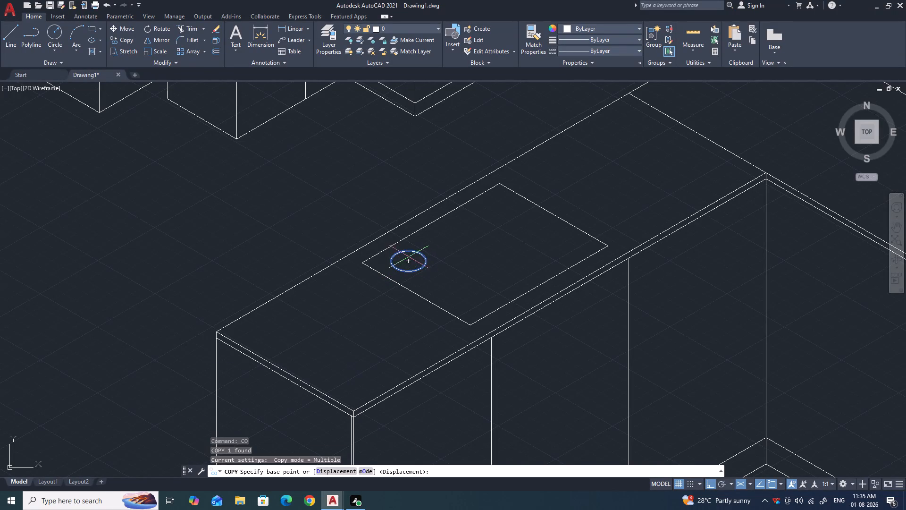
left_click(408, 261)
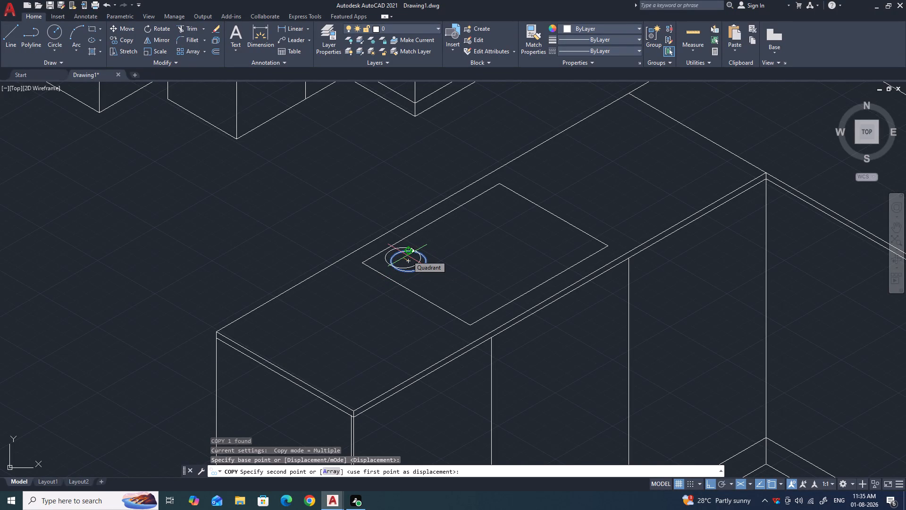
key("F5")
left_click(408, 256)
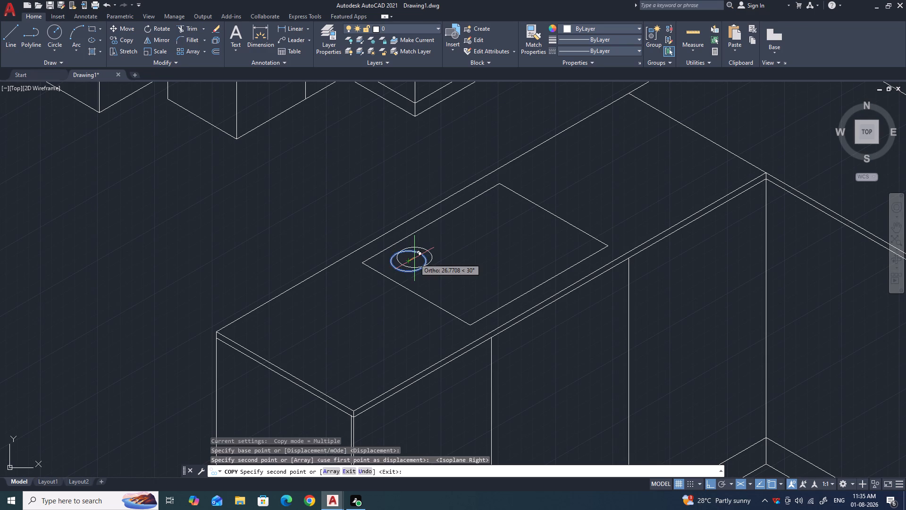
scroll(408, 260, "up", 4)
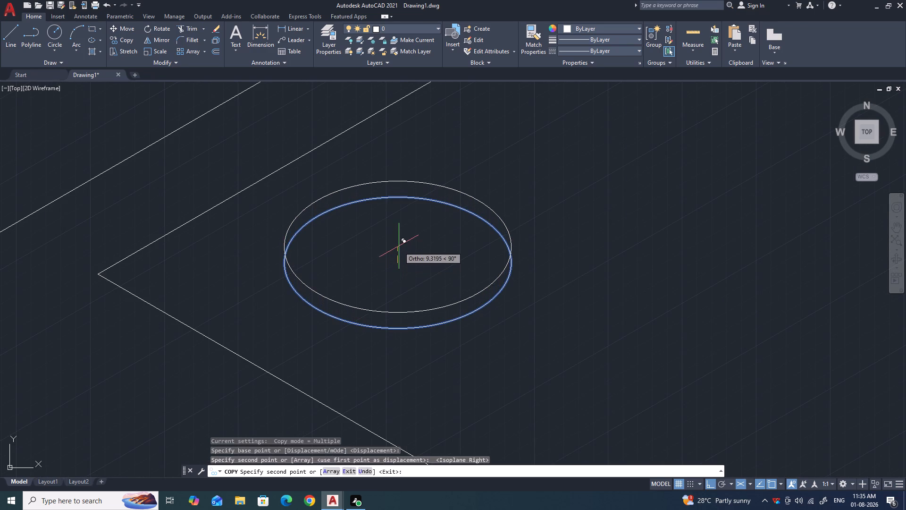
left_click(399, 245)
key("Escape")
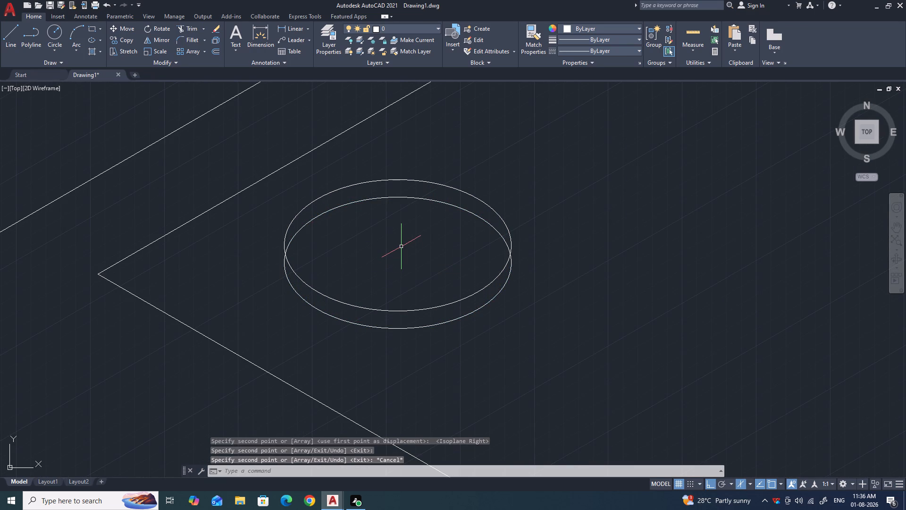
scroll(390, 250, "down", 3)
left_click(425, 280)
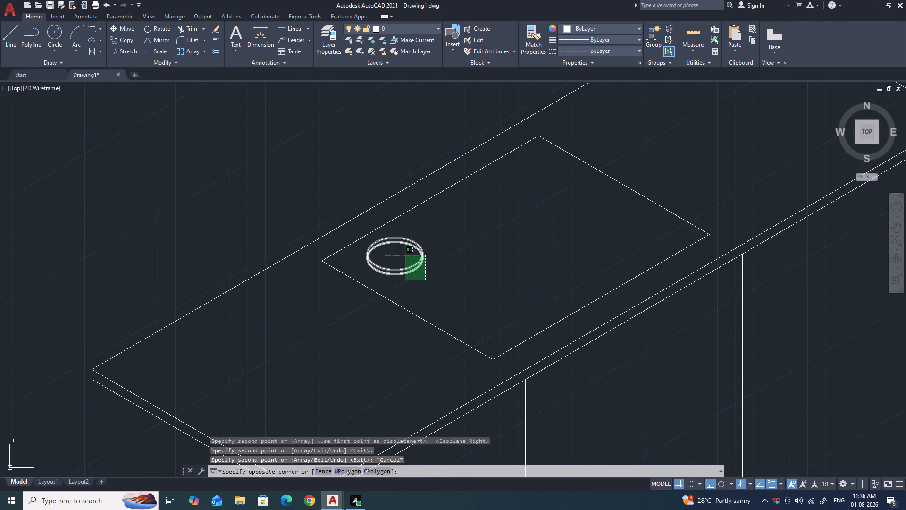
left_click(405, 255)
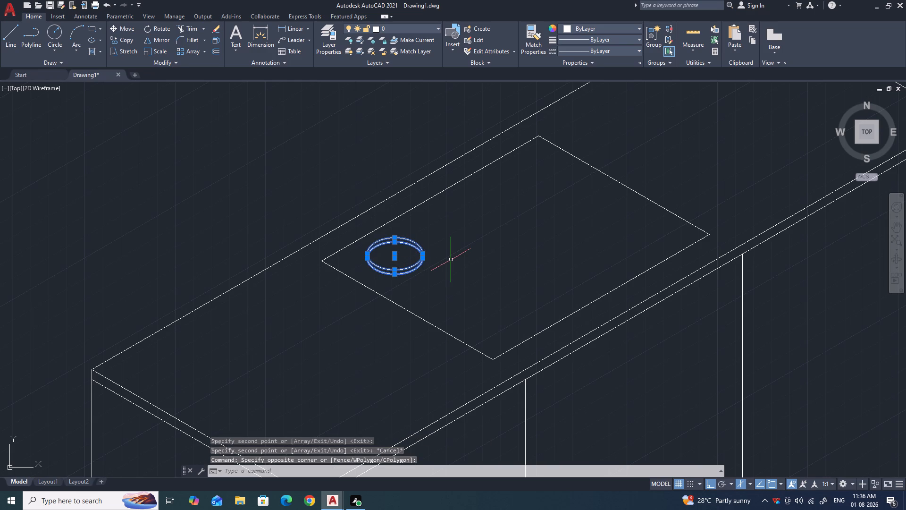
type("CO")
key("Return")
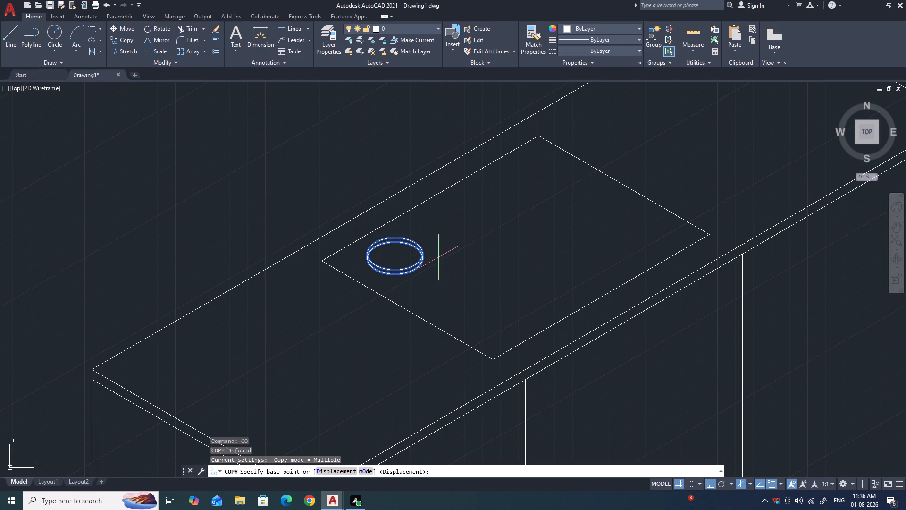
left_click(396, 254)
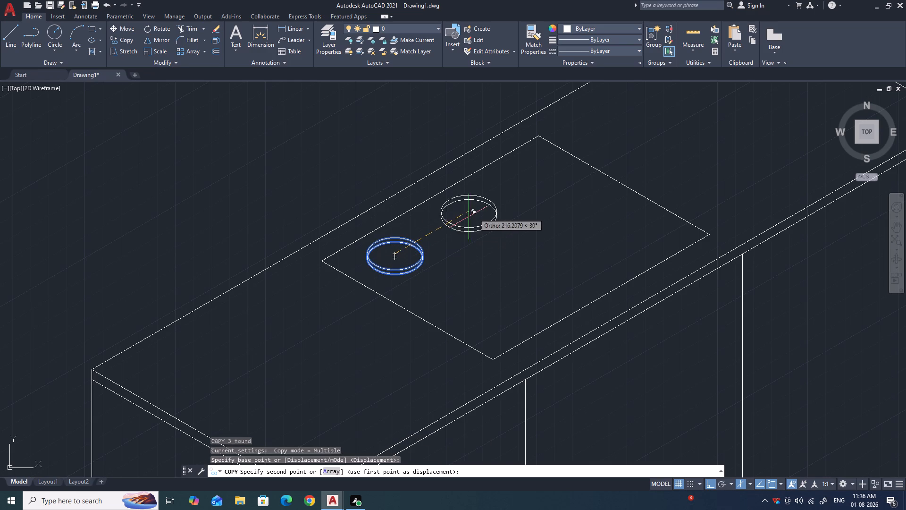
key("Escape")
Scale the burner's stacked isocircles up slightly about their centre.
left_click(449, 272)
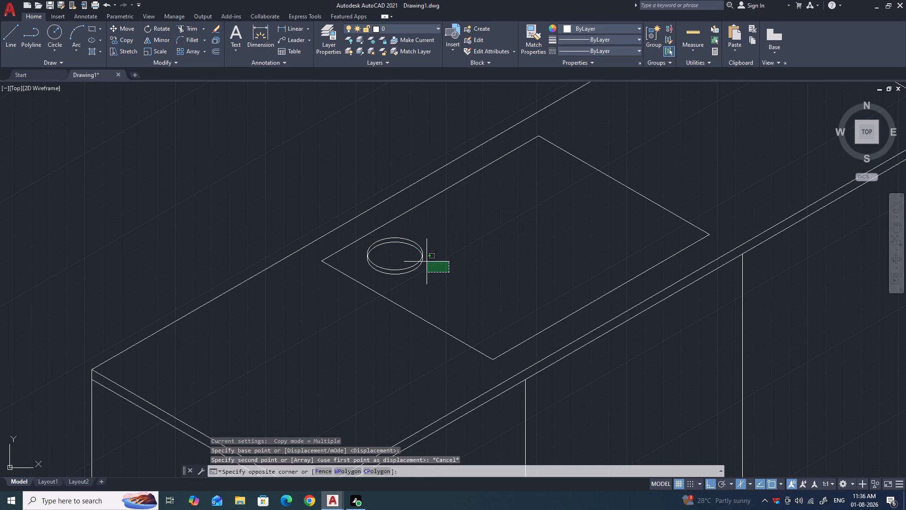
left_click(414, 254)
type("SC")
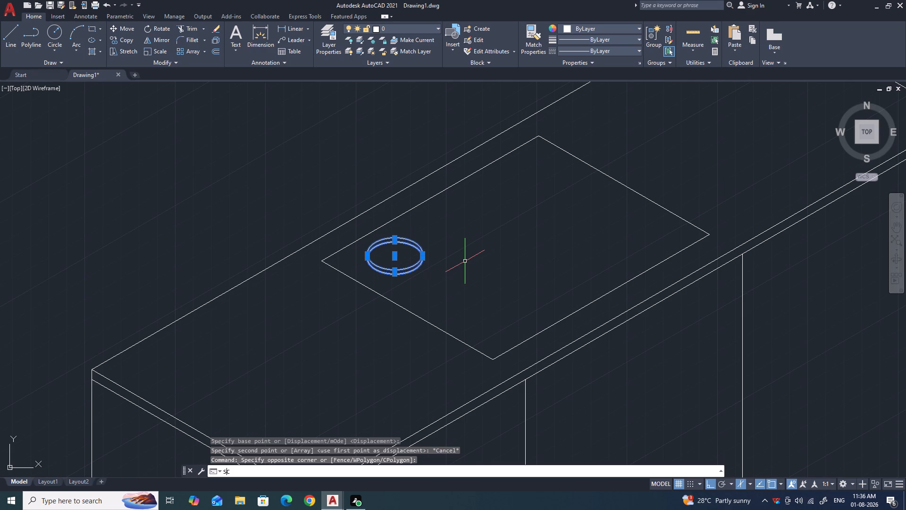
key("Return")
left_click(396, 255)
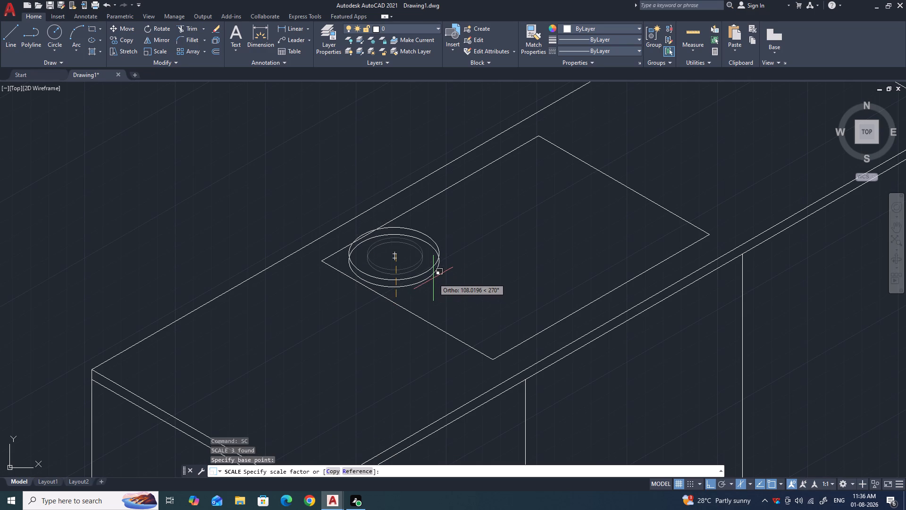
left_click(428, 272)
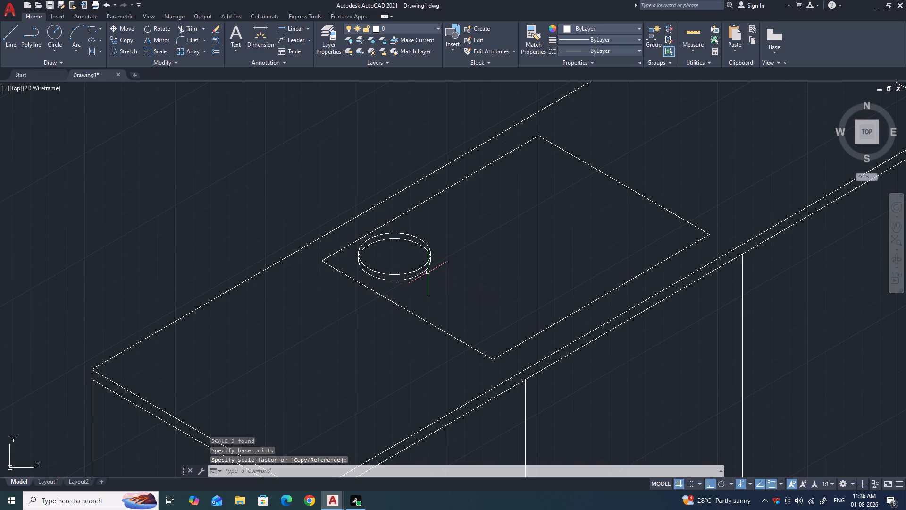
Copy the enlarged burner isocircles about 173 along the 330° isometric axis toward the countertop's front edge.
left_click(444, 279)
left_click(419, 257)
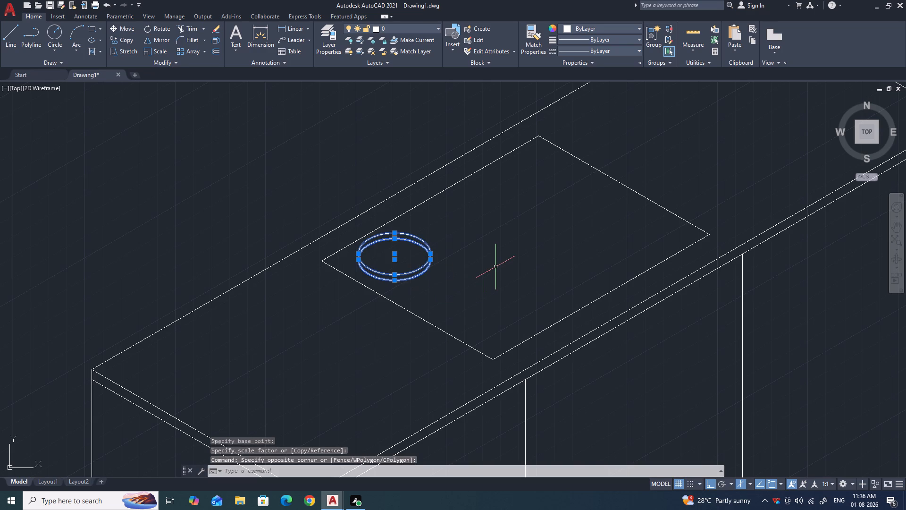
type("C0O")
key("Return")
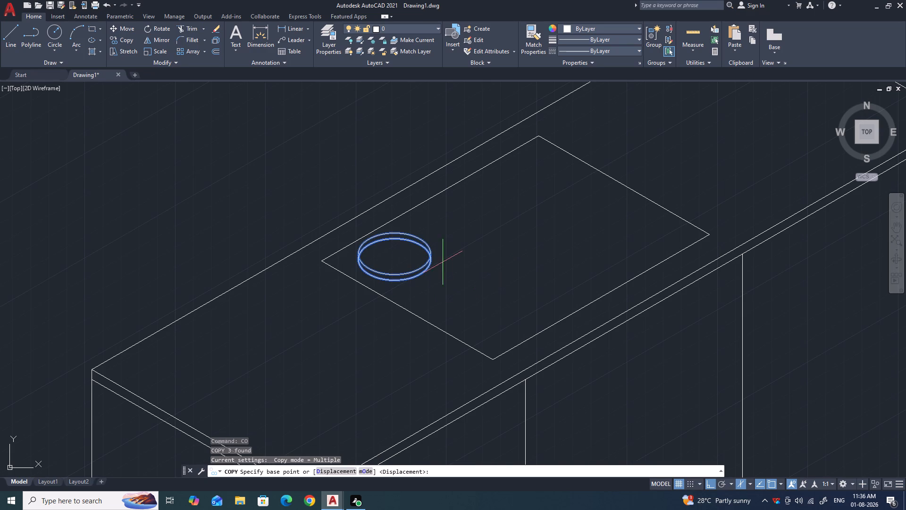
left_click(396, 255)
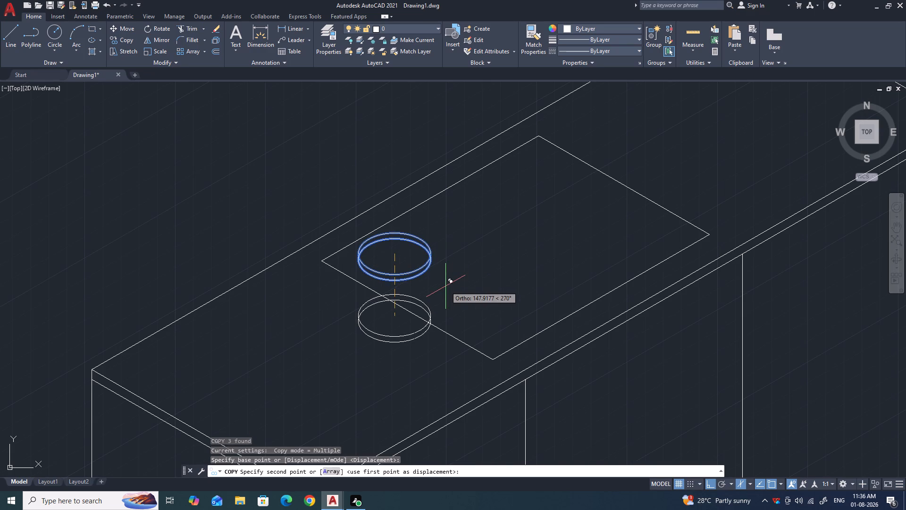
key("F5")
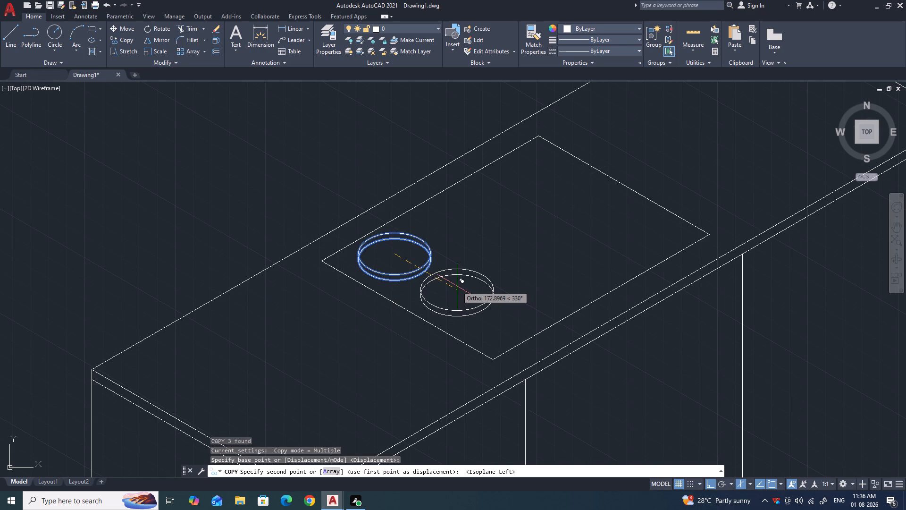
left_click(457, 286)
key("Escape")
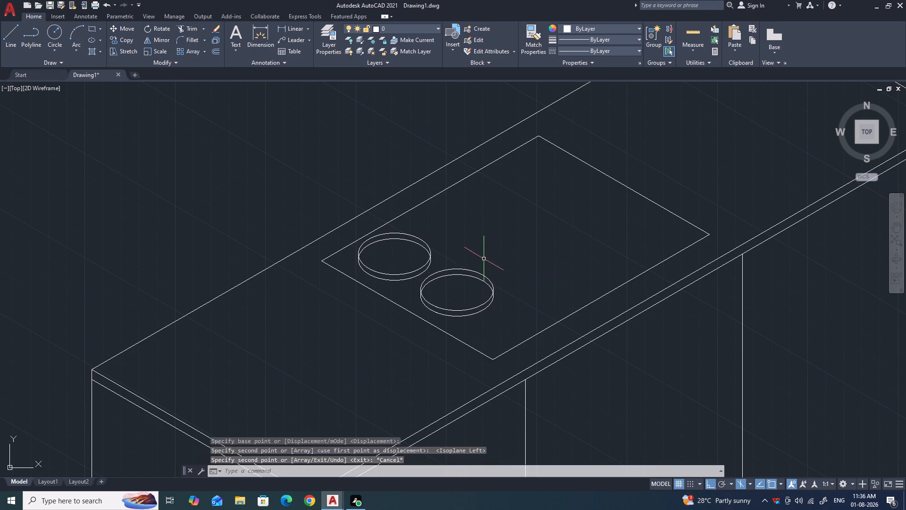
Copy both burners about 320 along the 30° isometric axis to make a second pair in the hob rectangle.
left_click_drag(504, 317, 498, 309)
left_click(420, 241)
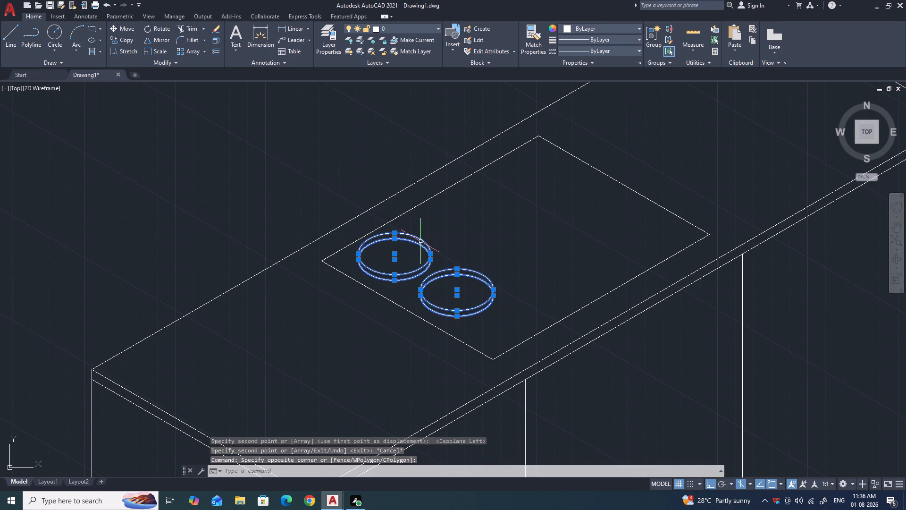
type("CO")
key("Return")
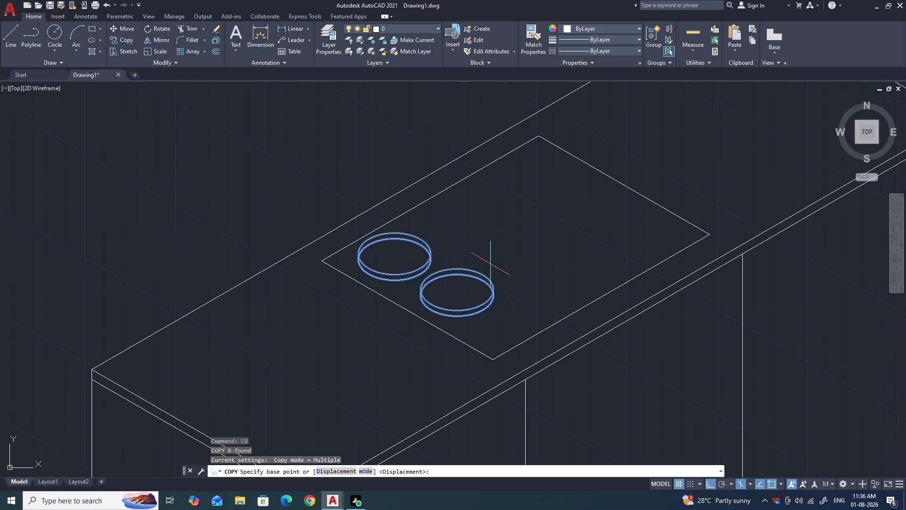
left_click(427, 272)
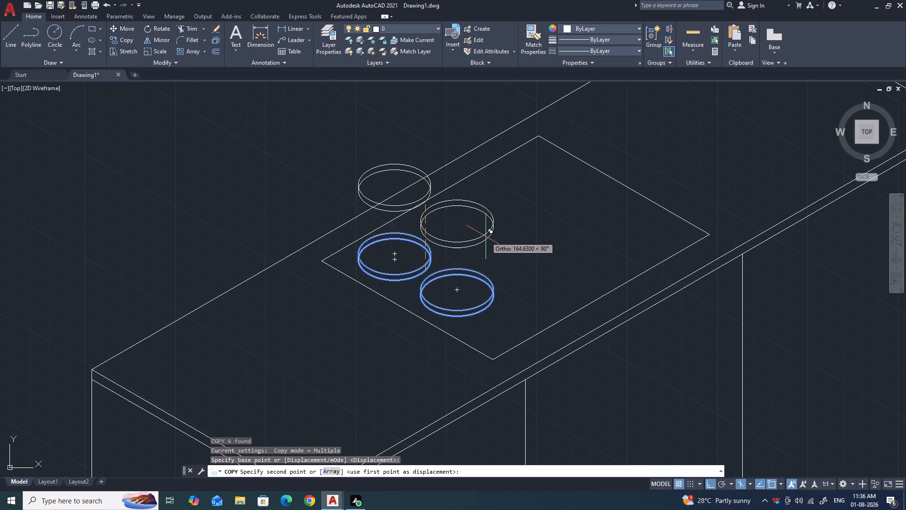
key("F5")
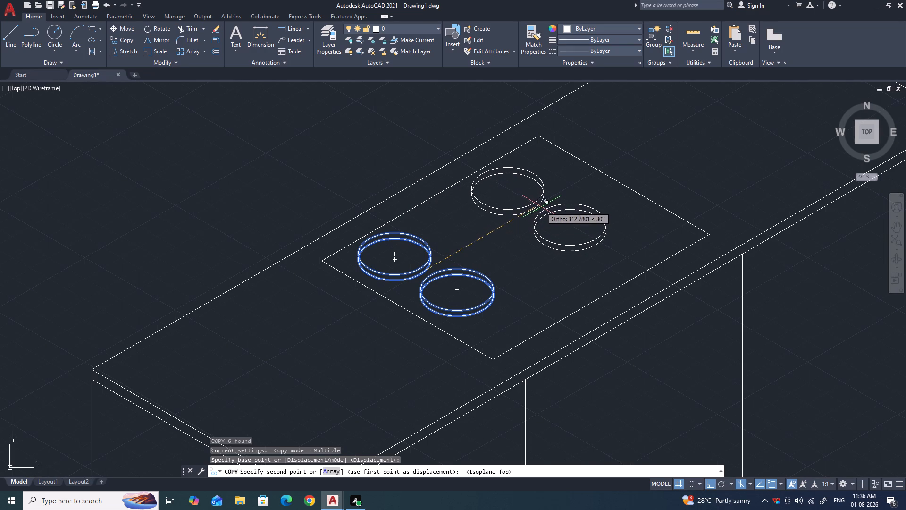
left_click(543, 204)
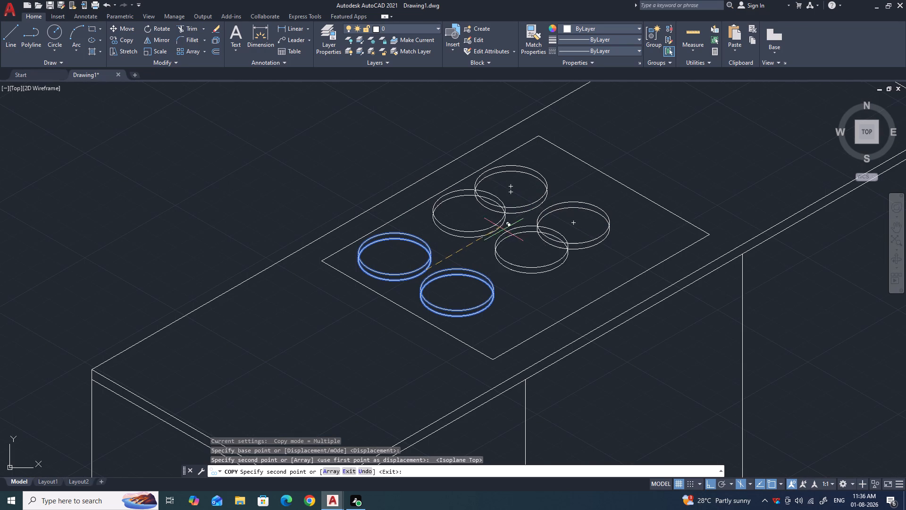
key("Escape")
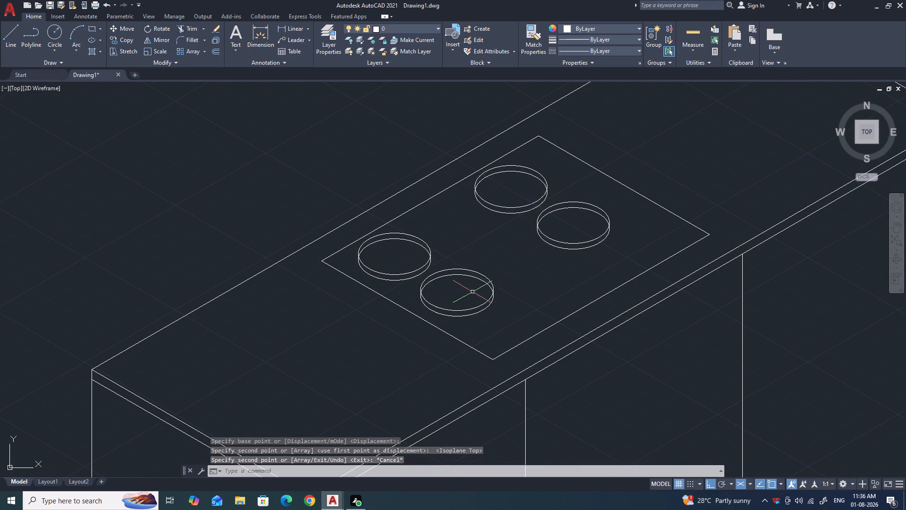
Move the original pair of burners slightly along the 30° isometric axis toward the copied pair.
left_click_drag(503, 314, 488, 300)
left_click(423, 244)
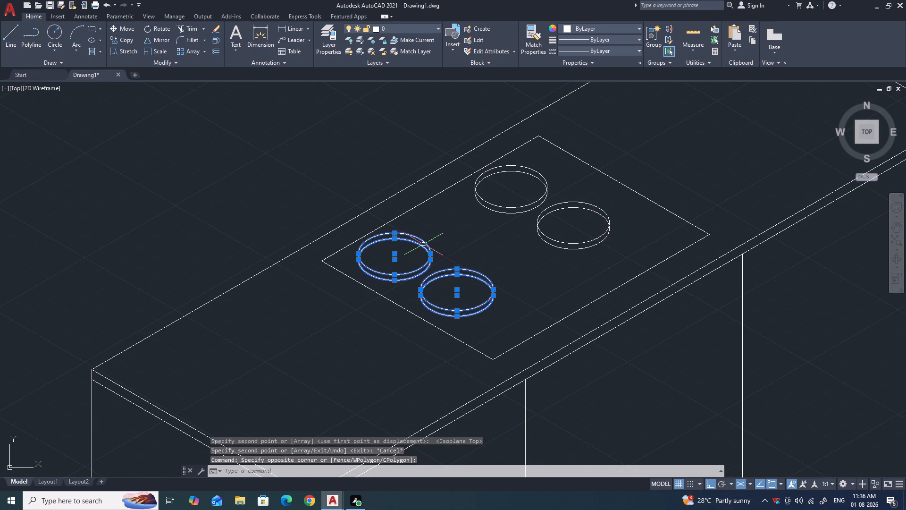
key("m")
key("Return")
left_click(421, 270)
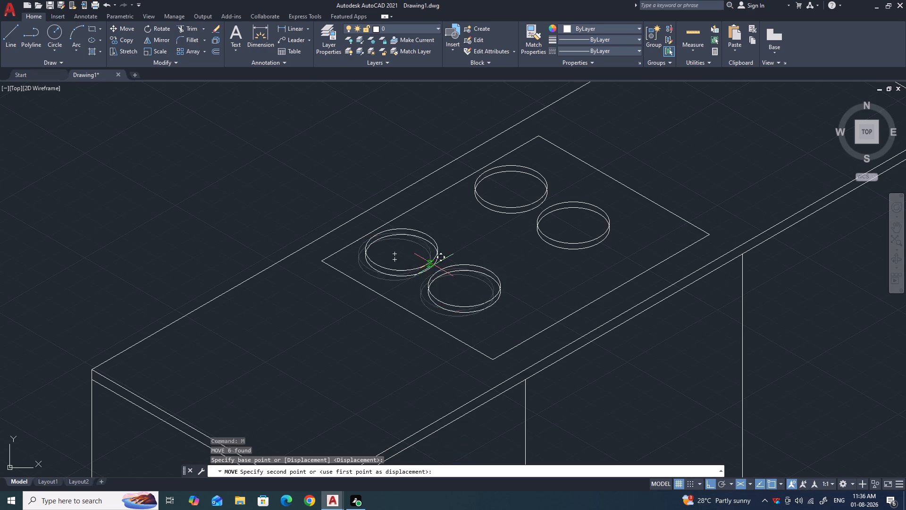
left_click(443, 261)
Draw a line about 105 vertically up from the hob rectangle's front corner, continuing at 30° past the rectangle's far side.
scroll(420, 229, "down", 2)
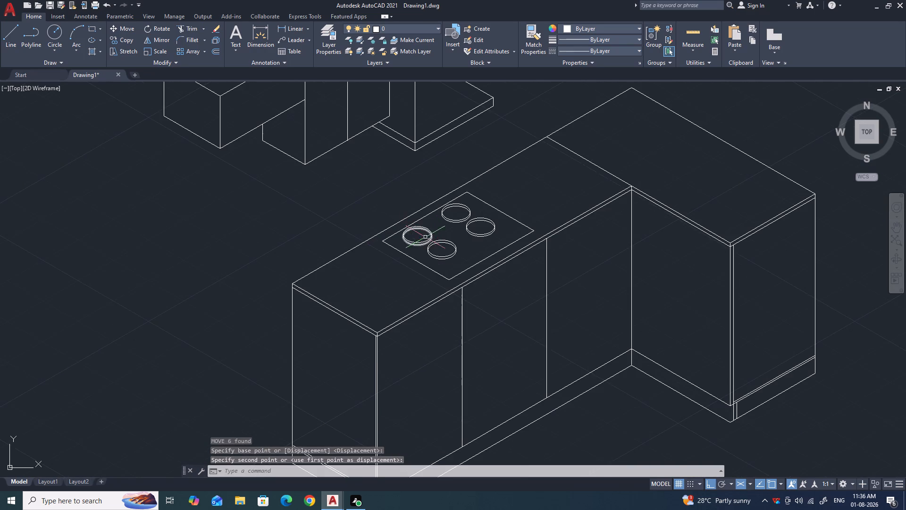
scroll(469, 246, "up", 1)
key("l")
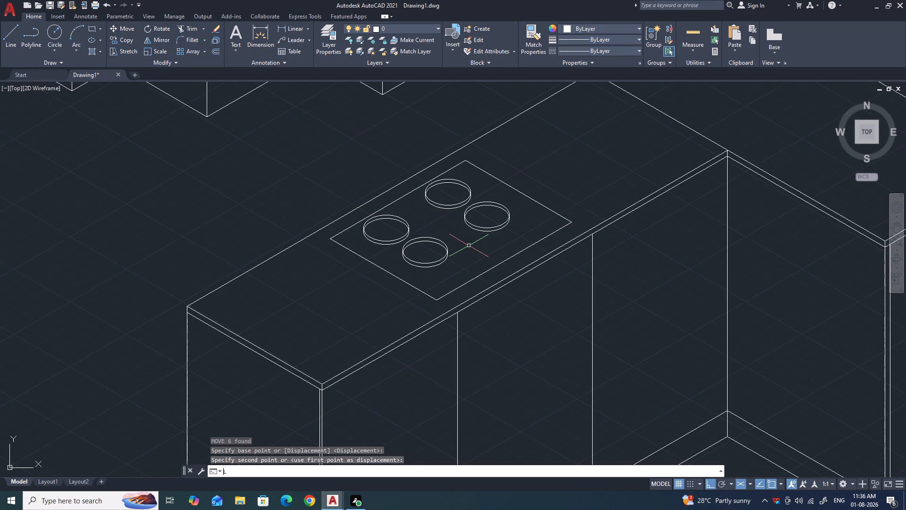
key("Return")
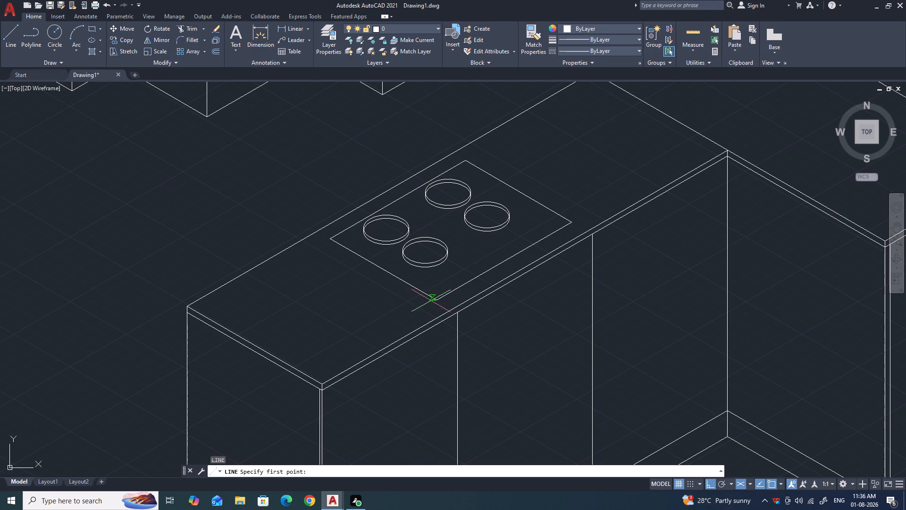
left_click(436, 301)
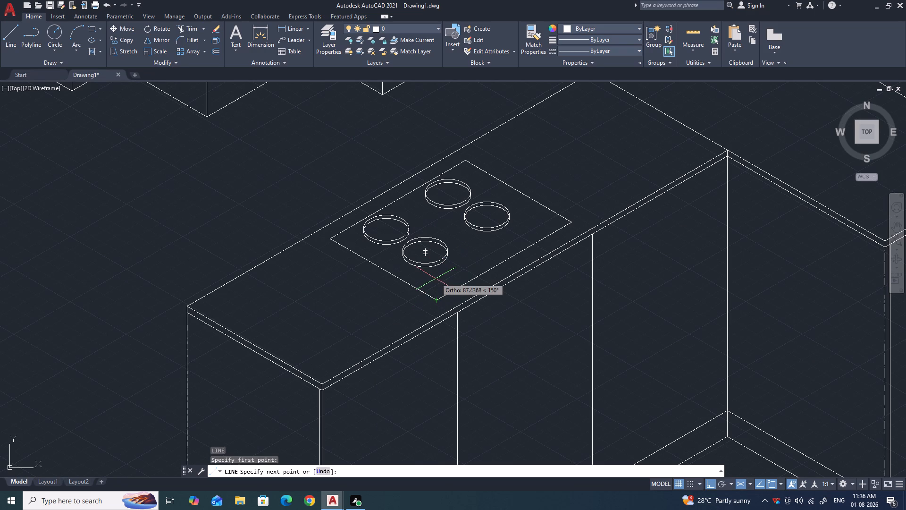
key("F5")
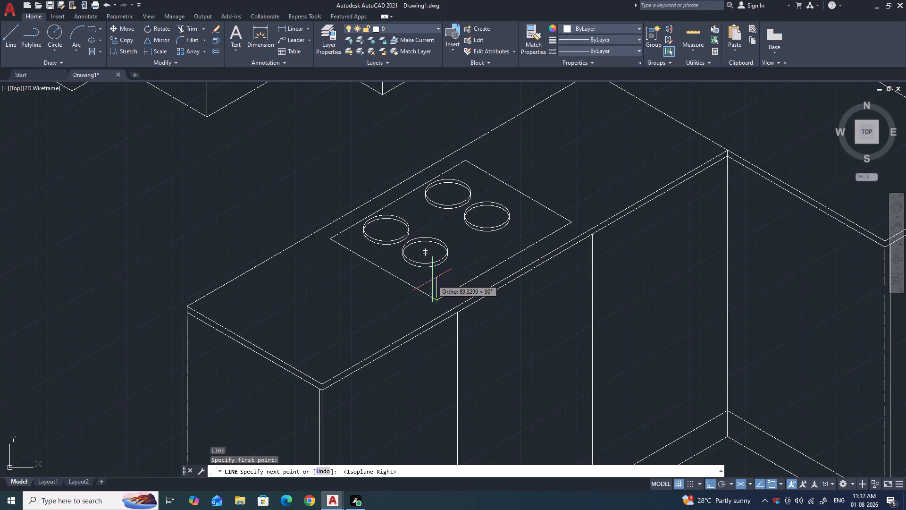
key("F5")
scroll(425, 282, "up", 3)
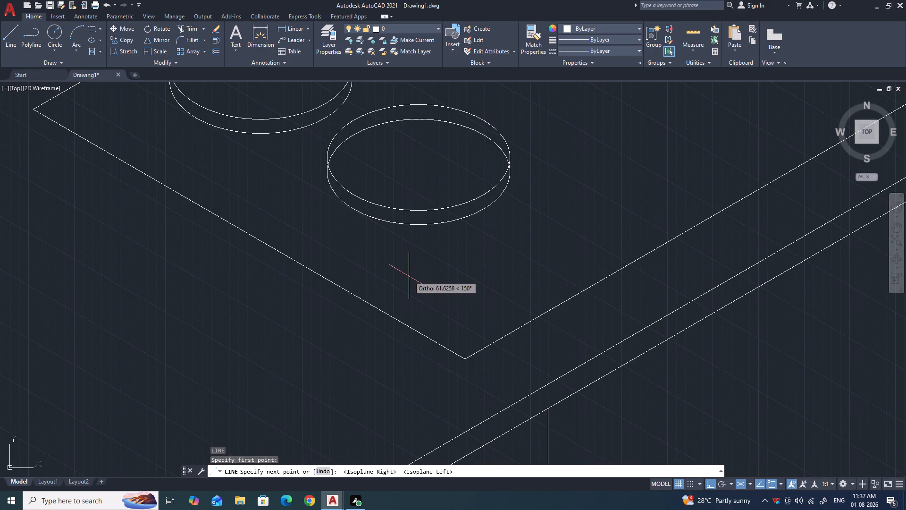
key("F5")
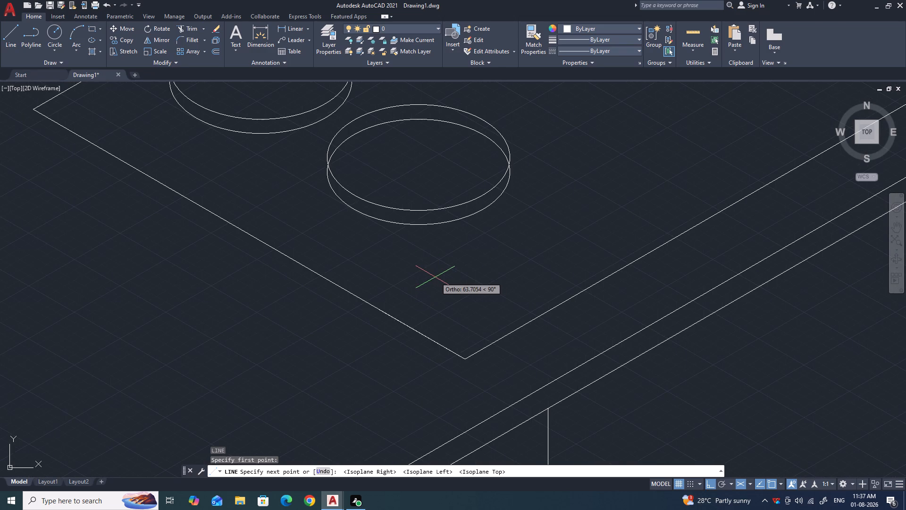
key("F5")
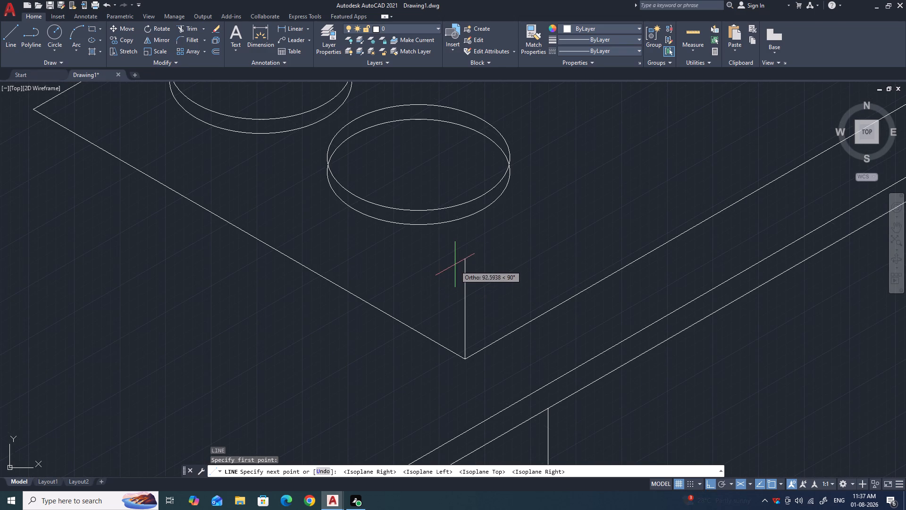
left_click(460, 248)
scroll(455, 260, "down", 3)
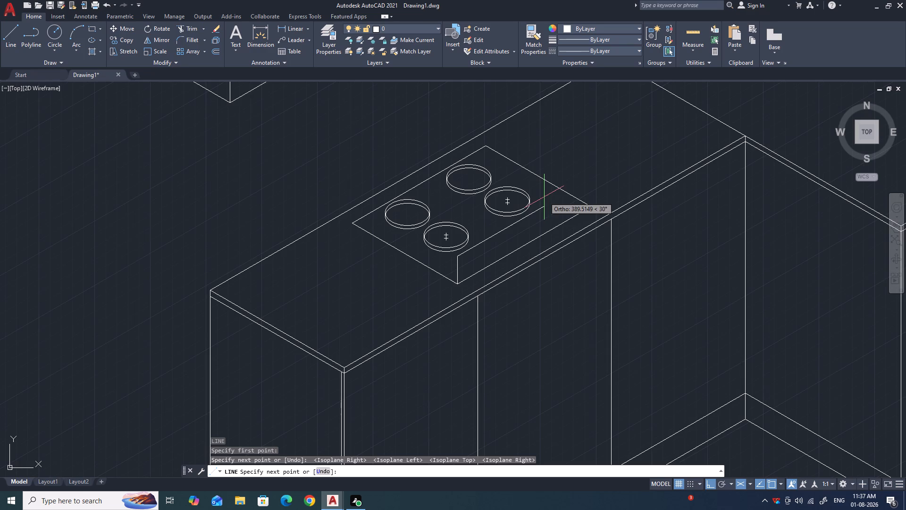
scroll(565, 189, "up", 2)
left_click(585, 187)
key("Escape")
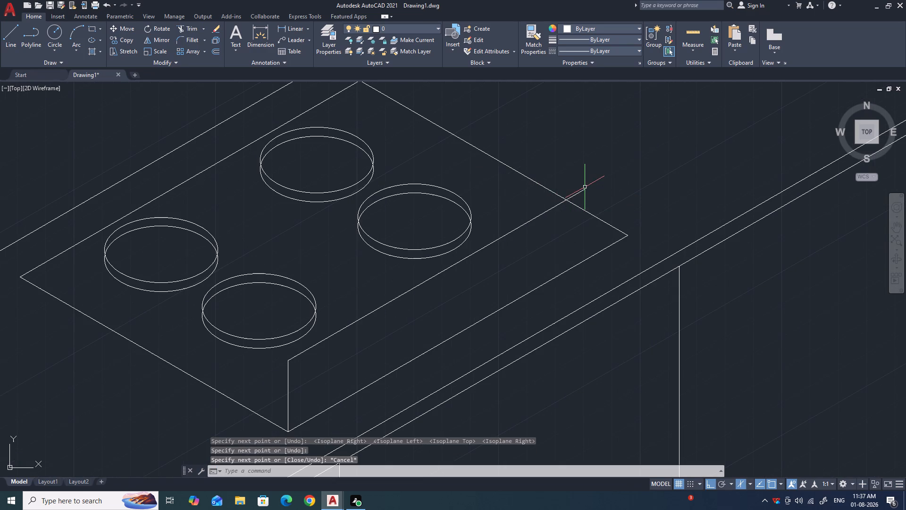
Trim the new 30° line's overhang beyond the hob rectangle's far side.
key("t")
key("r")
key("Return")
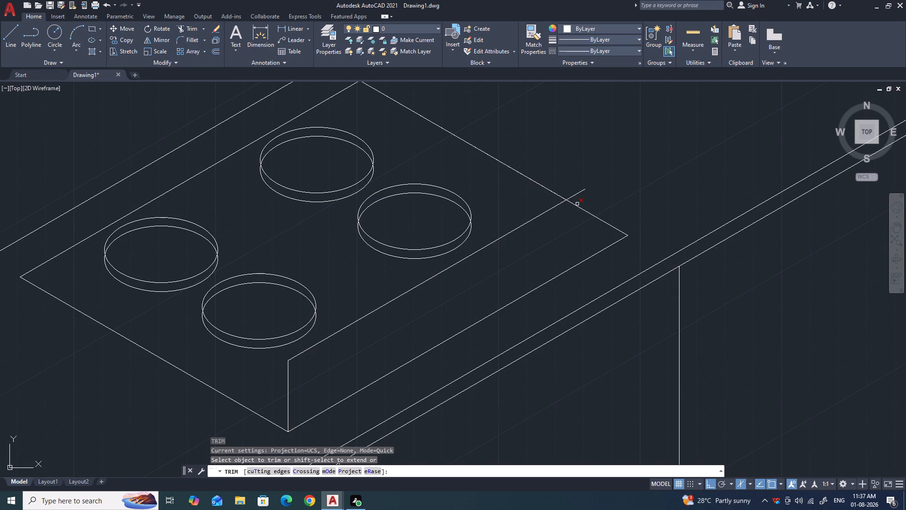
left_click(576, 195)
key("Escape")
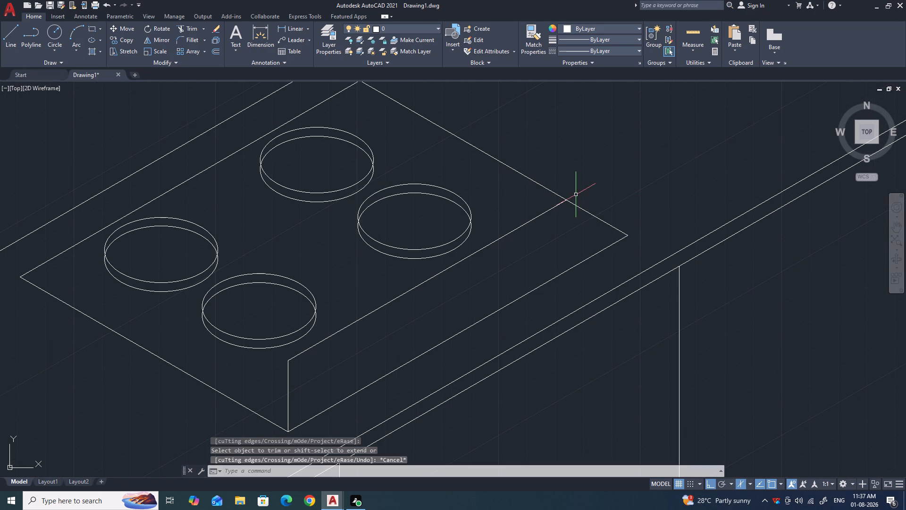
scroll(461, 221, "down", 2)
scroll(422, 263, "up", 1)
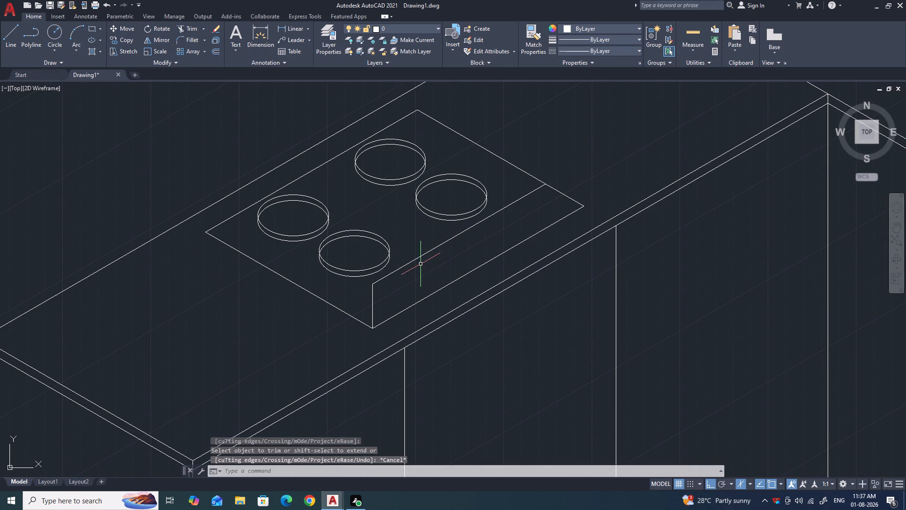
Draw an isometric circle for a knob on the hob's front panel, near the panel's vertical end line.
type("EL")
key("Return")
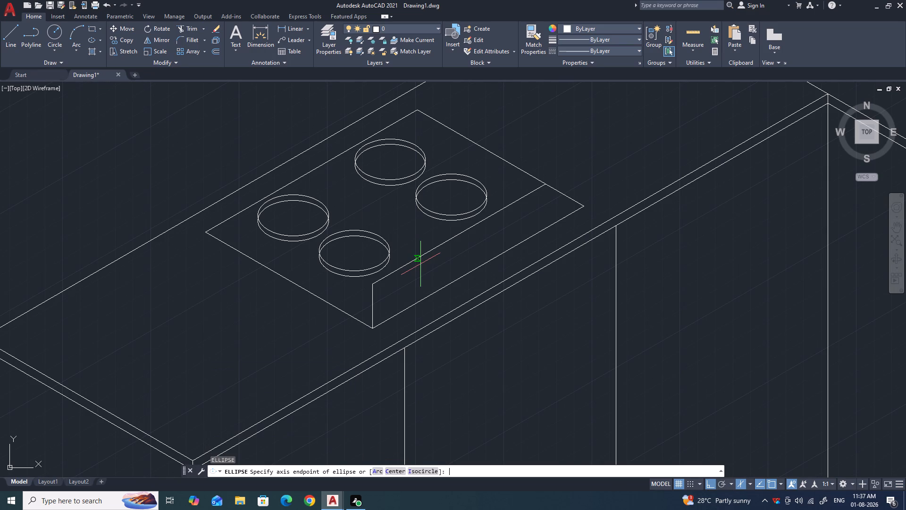
left_click(418, 474)
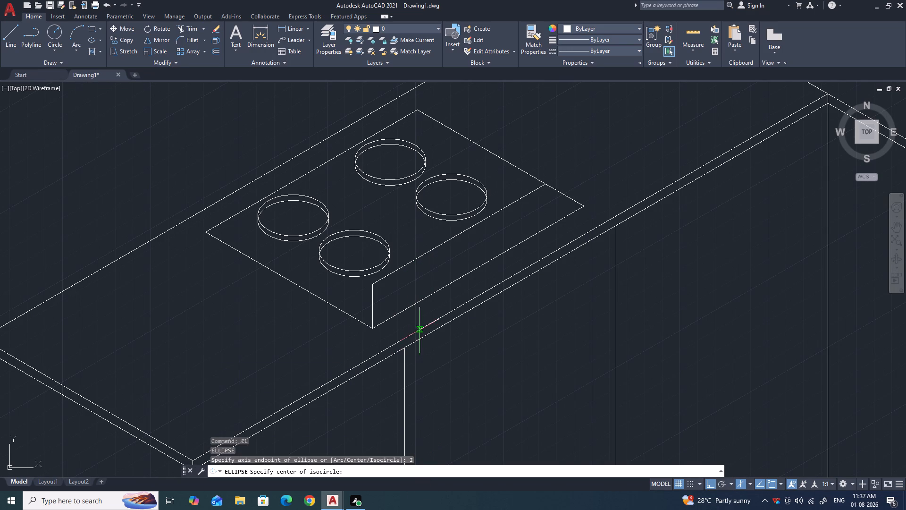
scroll(400, 297, "up", 2)
left_click(394, 284)
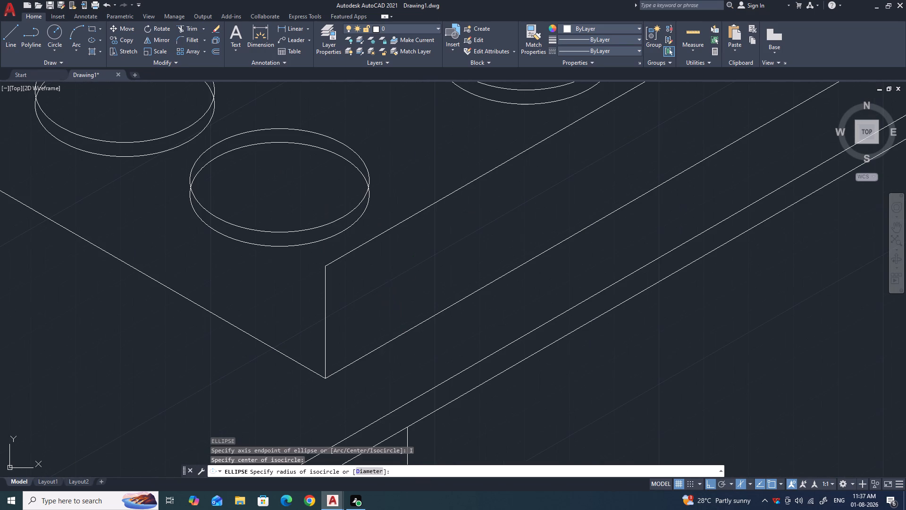
left_click(392, 317)
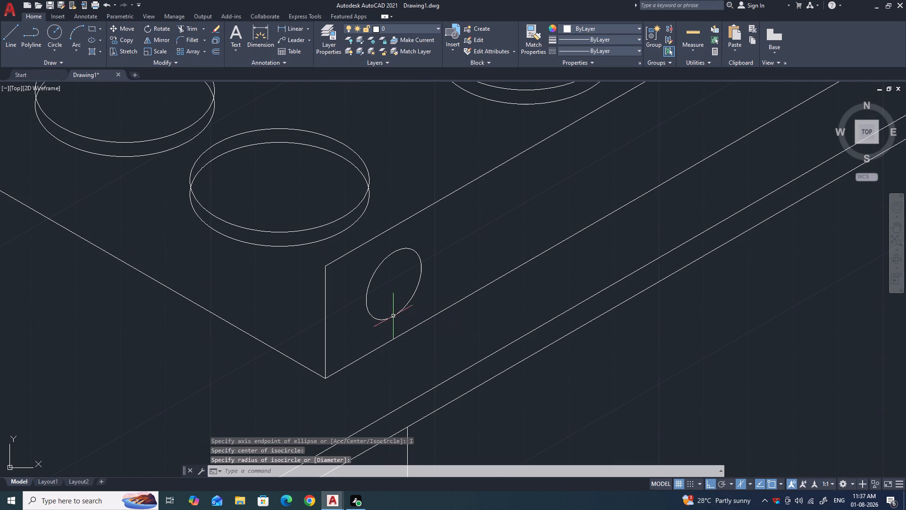
Copy the knob circle about 9.5 along the 330° isometric axis to give the knob thickness.
type("CO")
key("Return")
left_click(415, 294)
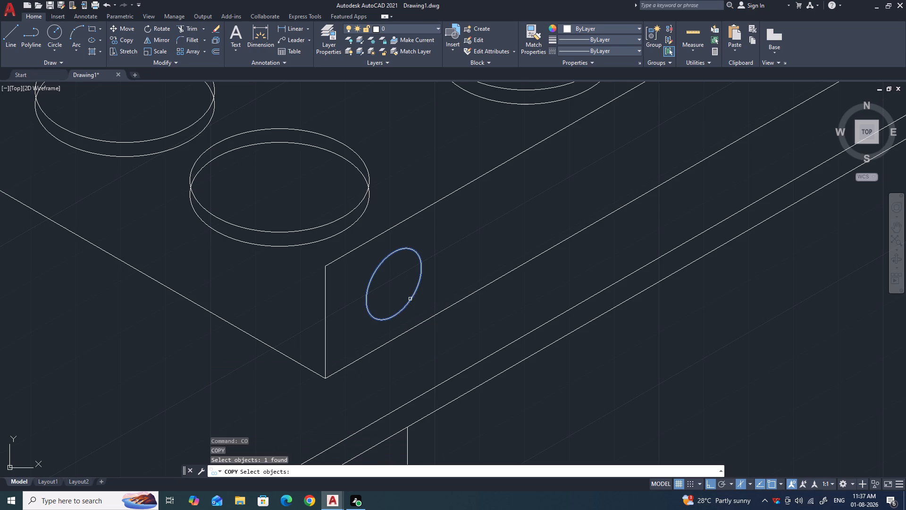
key("space")
left_click(395, 284)
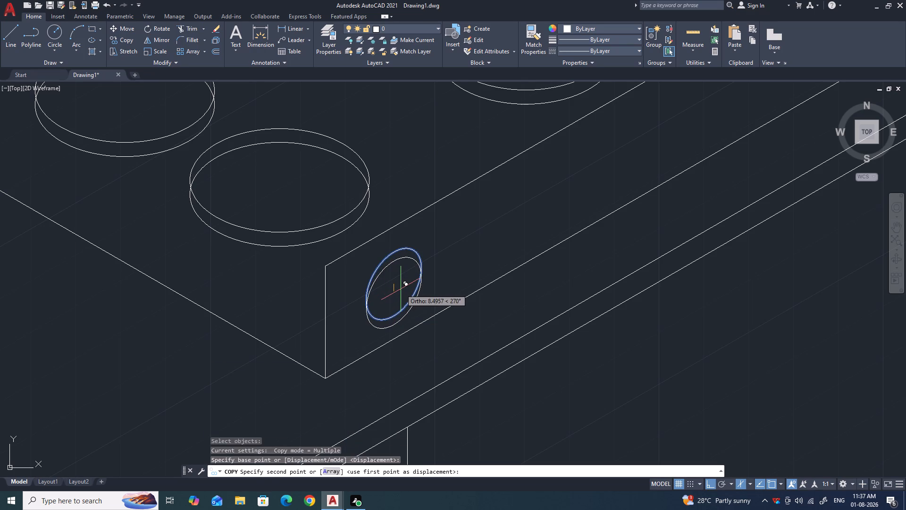
key("F5")
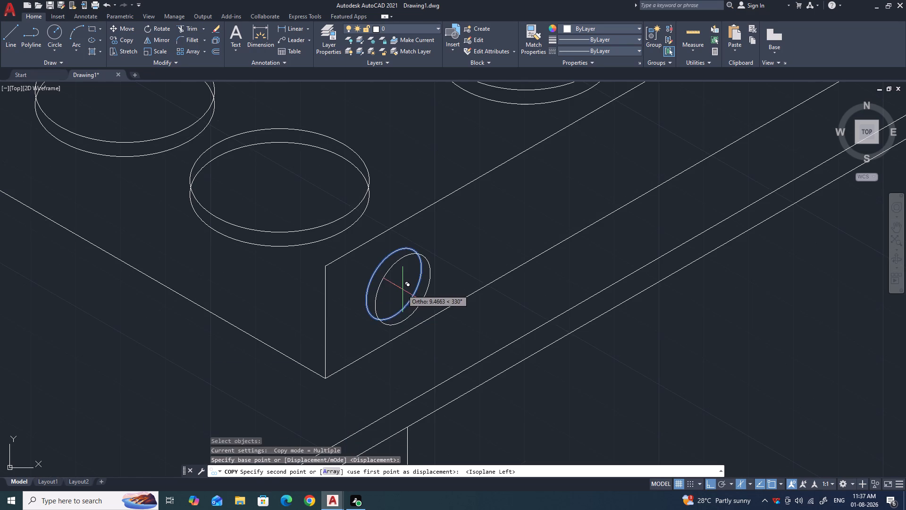
left_click(403, 289)
key("Escape")
Copy the two-circle knob three times along the 30° isometric axis to make a row of four knobs on the front panel.
left_click_drag(442, 296, 440, 289)
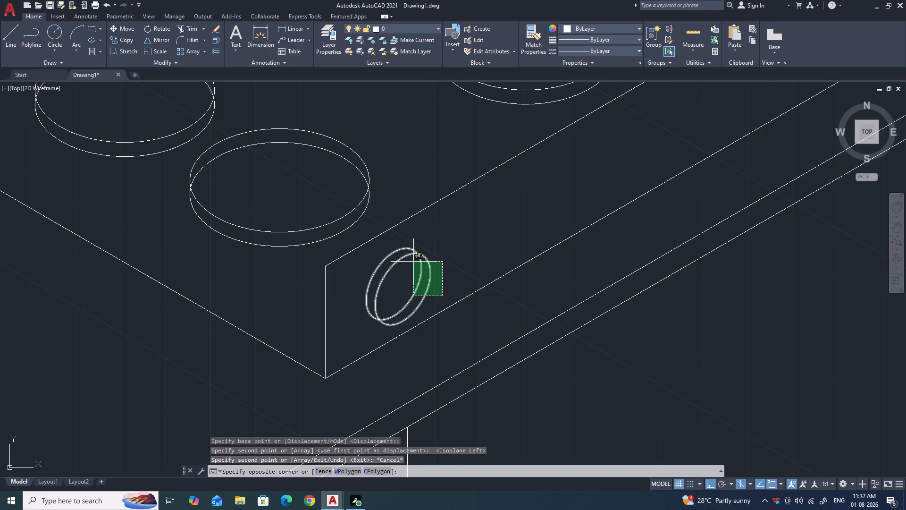
left_click(413, 261)
type("CO")
key("Return")
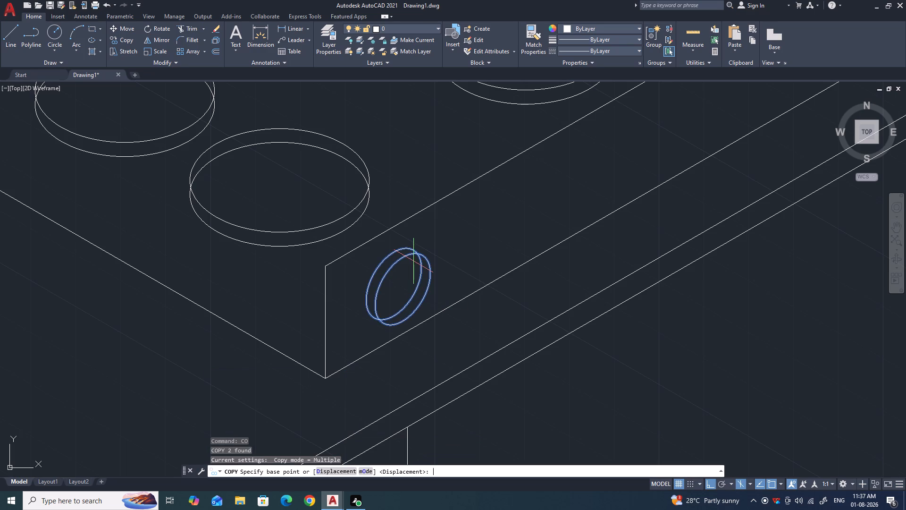
left_click(391, 281)
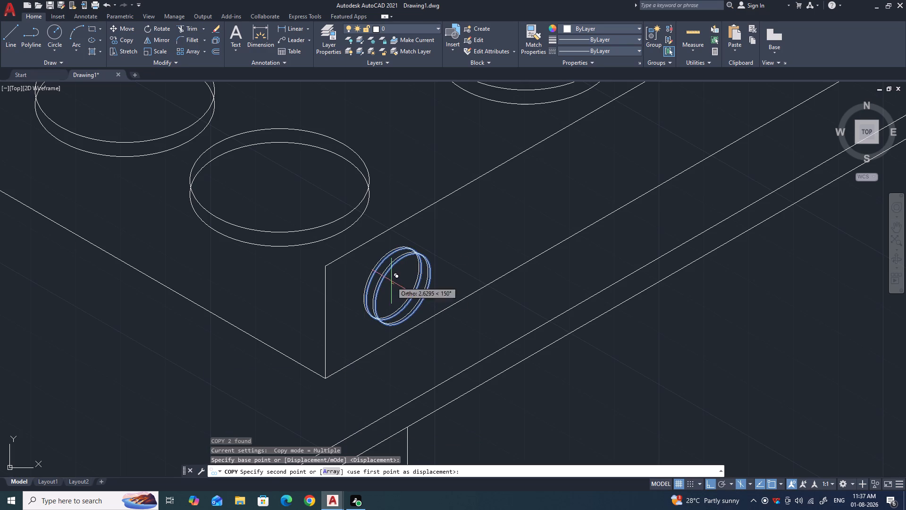
scroll(473, 259, "down", 1)
key("F5")
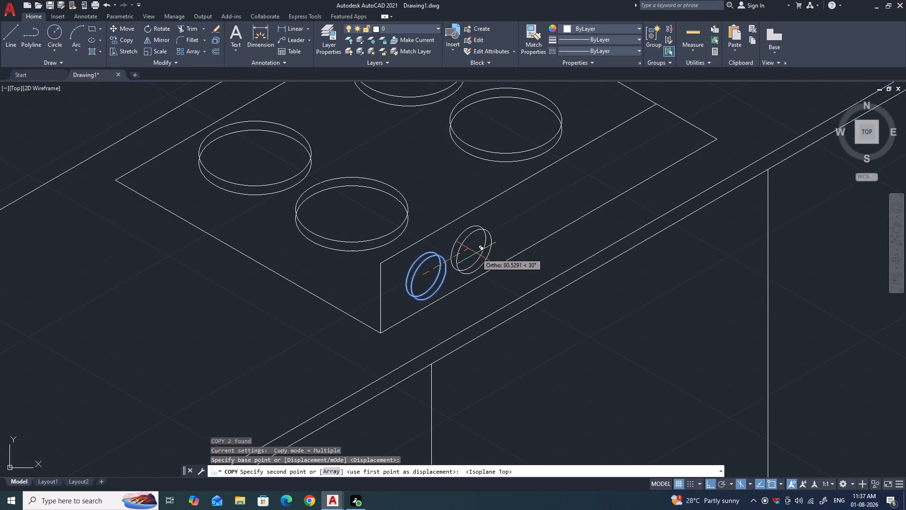
left_click(510, 229)
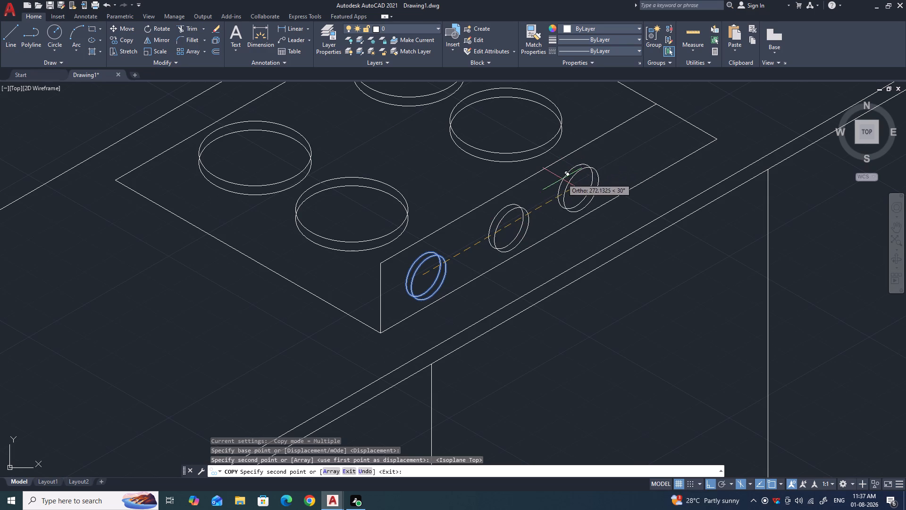
left_click(571, 190)
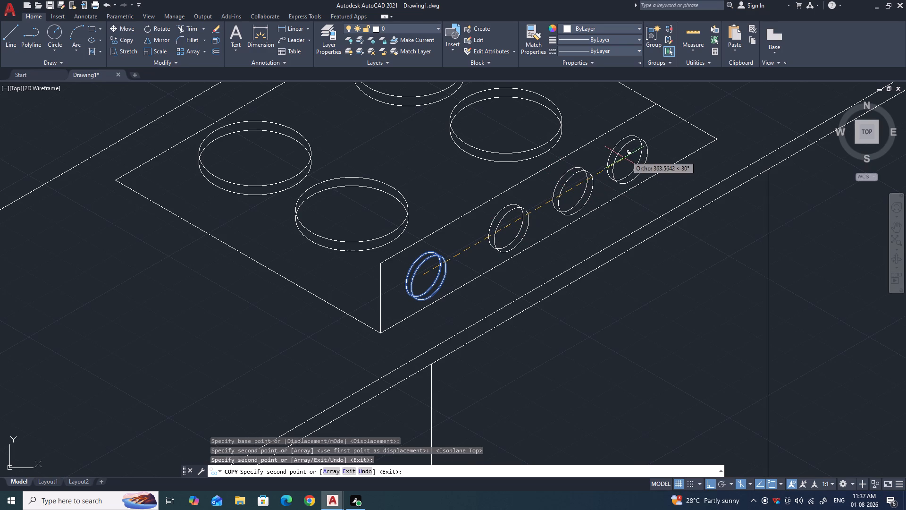
left_click(635, 151)
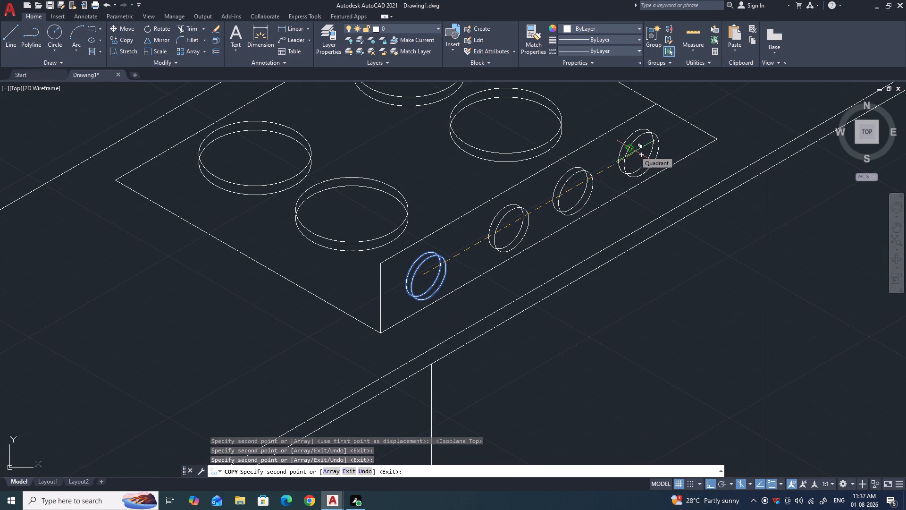
key("Escape")
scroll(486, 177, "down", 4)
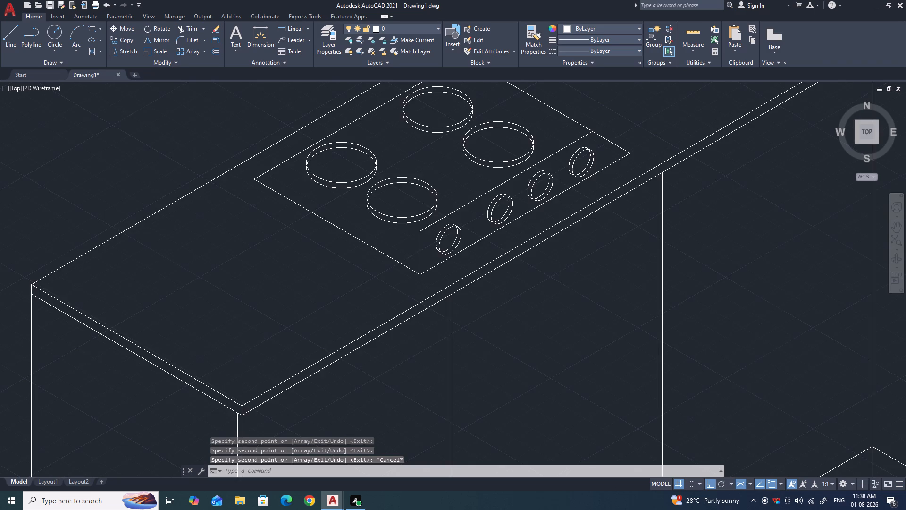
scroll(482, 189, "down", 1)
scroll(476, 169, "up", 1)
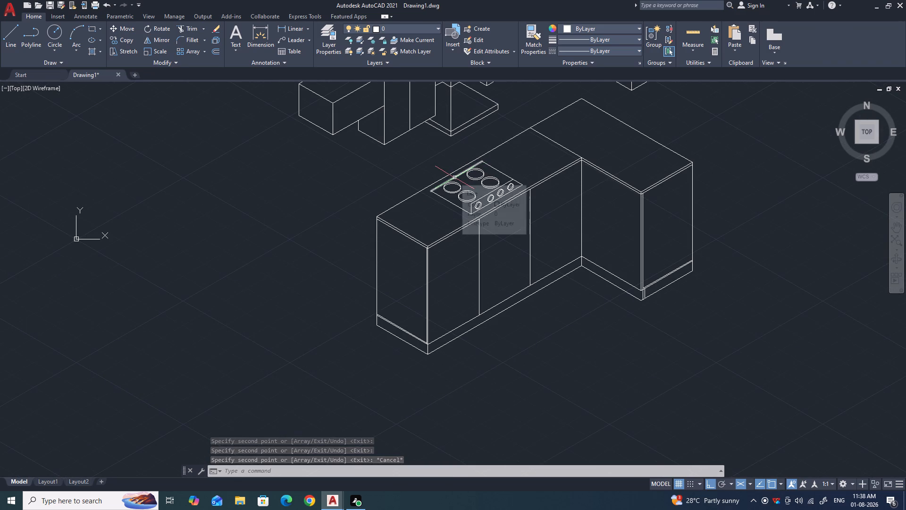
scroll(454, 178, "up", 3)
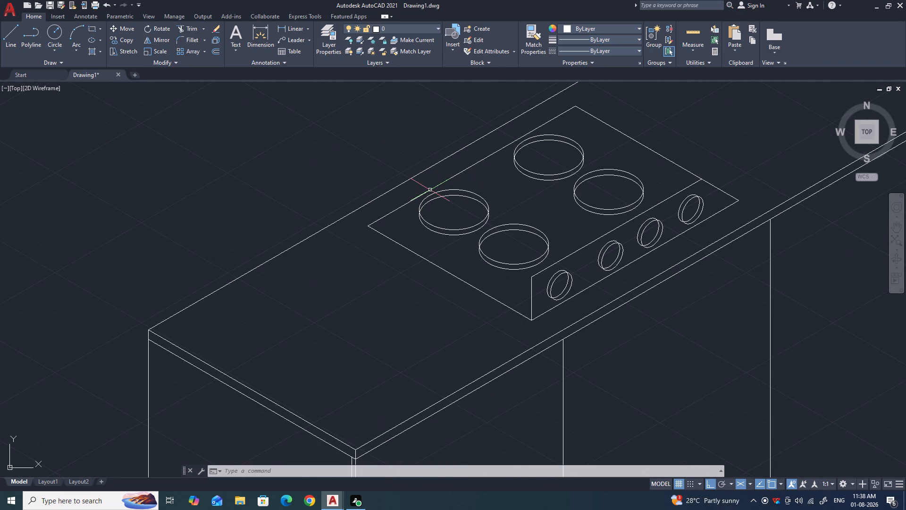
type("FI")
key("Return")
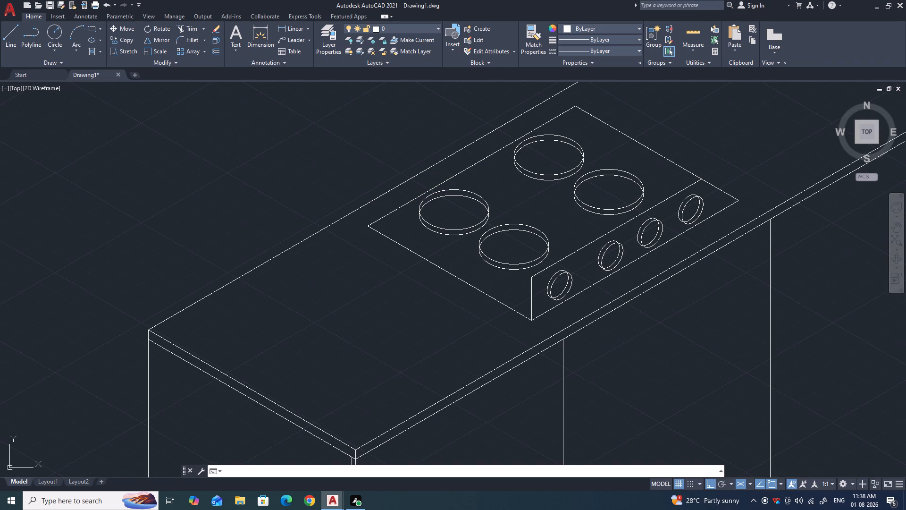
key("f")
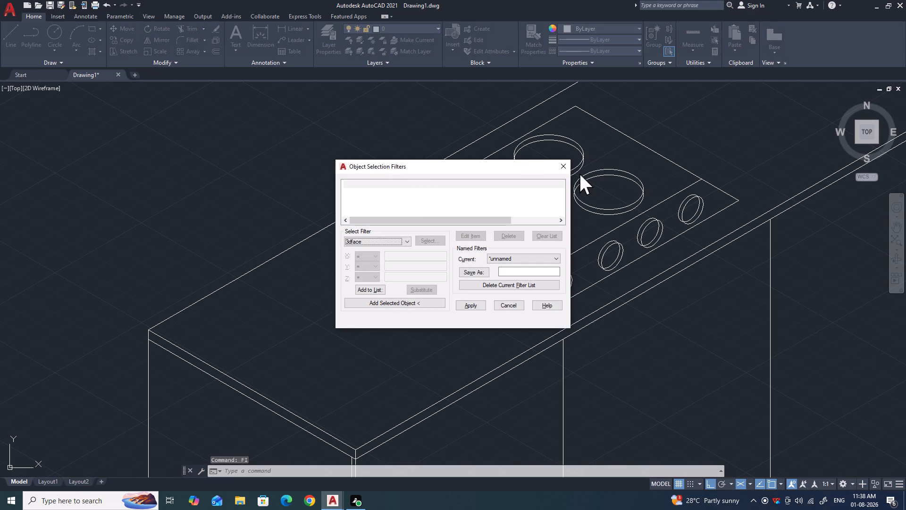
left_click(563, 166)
Fillet both back corners of the hob rectangle with a radius of 10.
key("f")
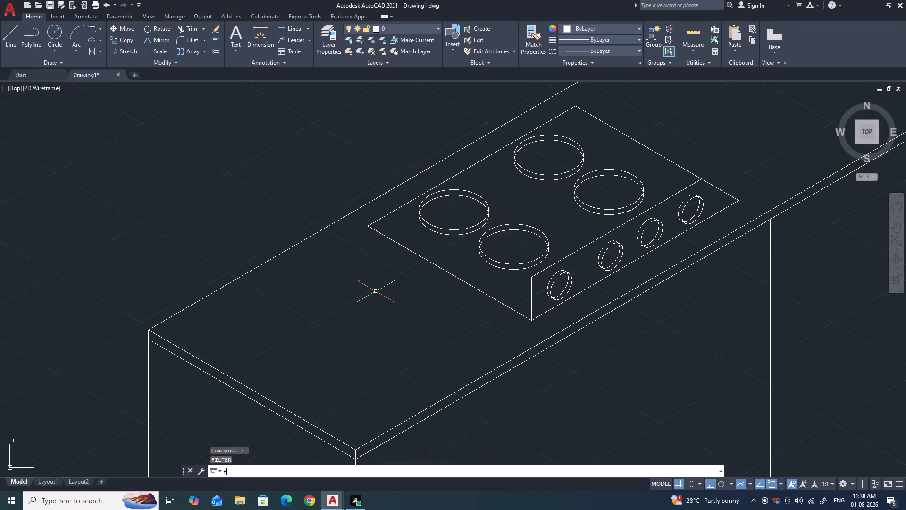
key("Return")
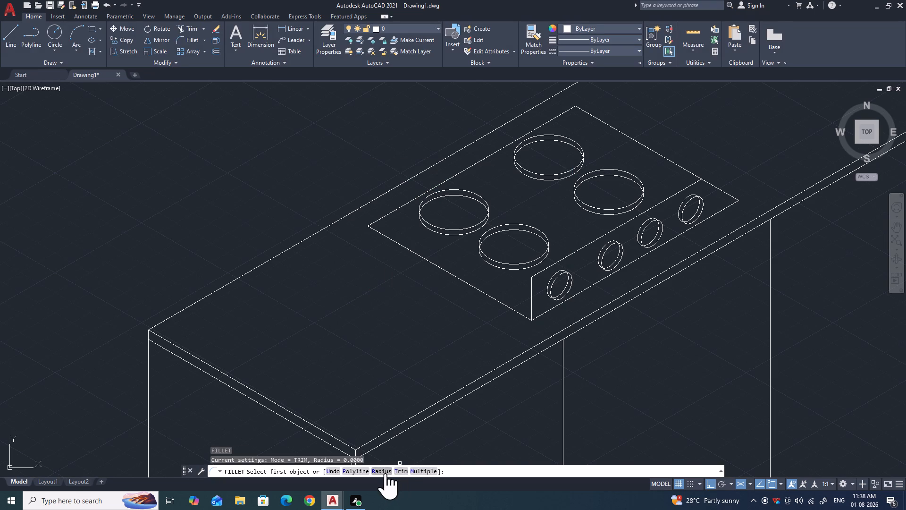
left_click(386, 473)
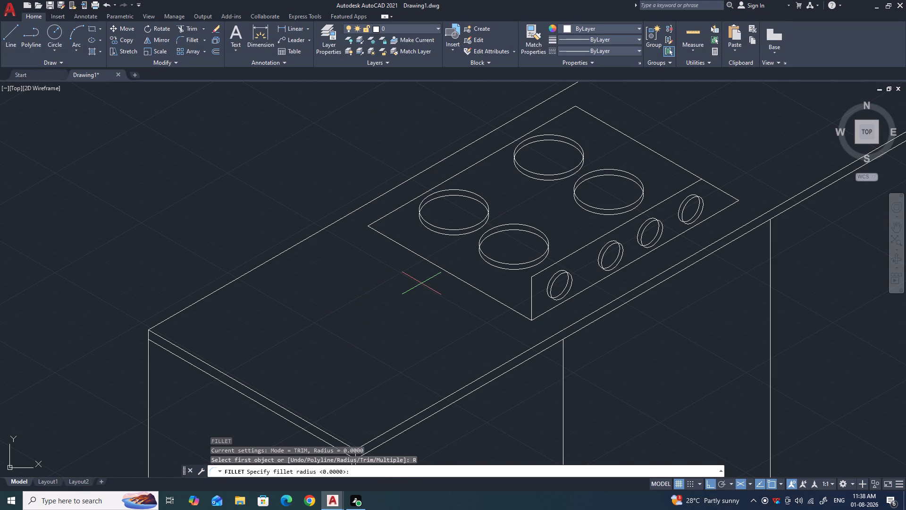
type("10")
key("Return")
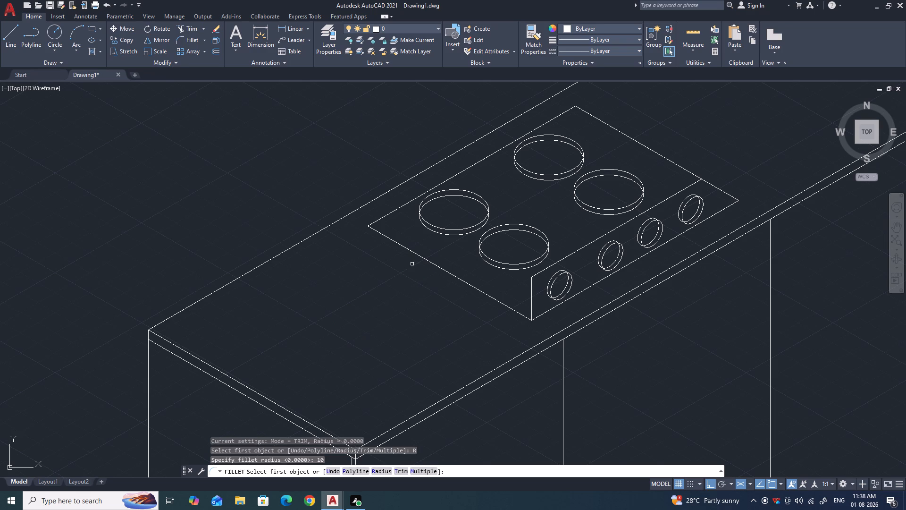
left_click(395, 243)
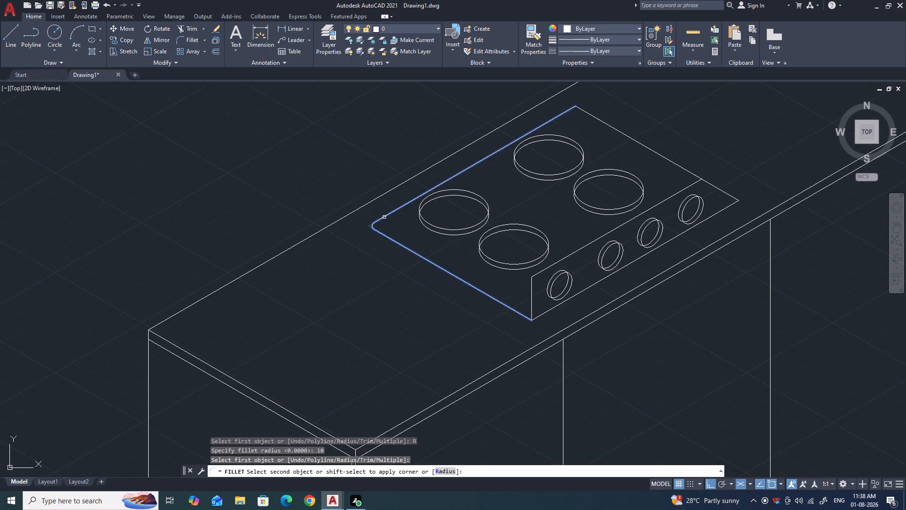
left_click(384, 217)
scroll(348, 247, "down", 3)
scroll(394, 219, "up", 3)
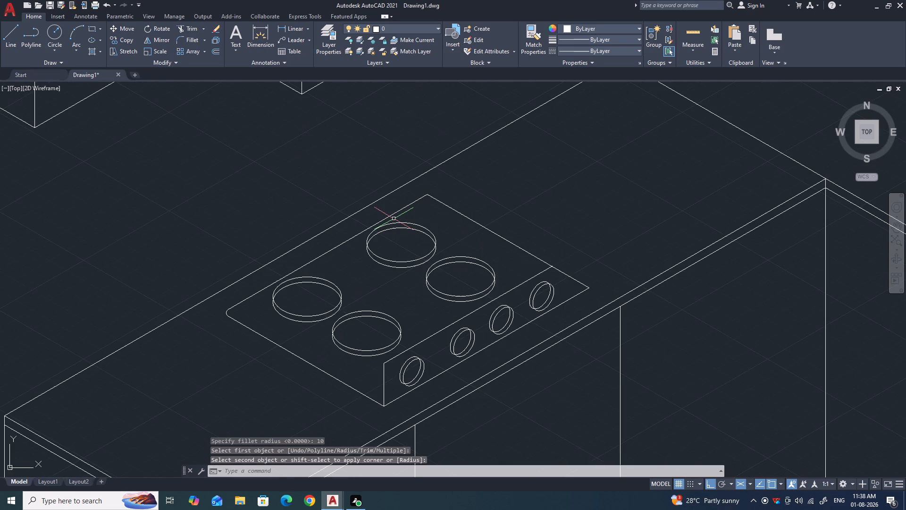
key("space")
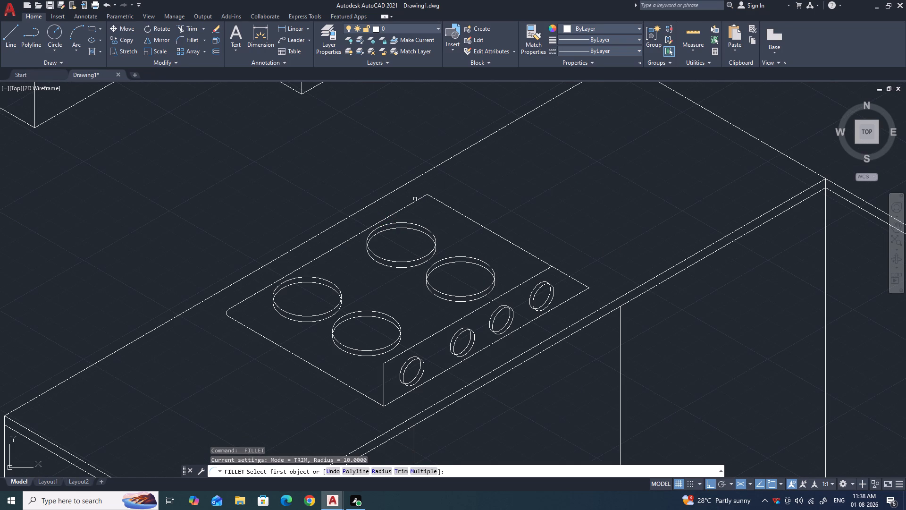
left_click(417, 199)
left_click(435, 200)
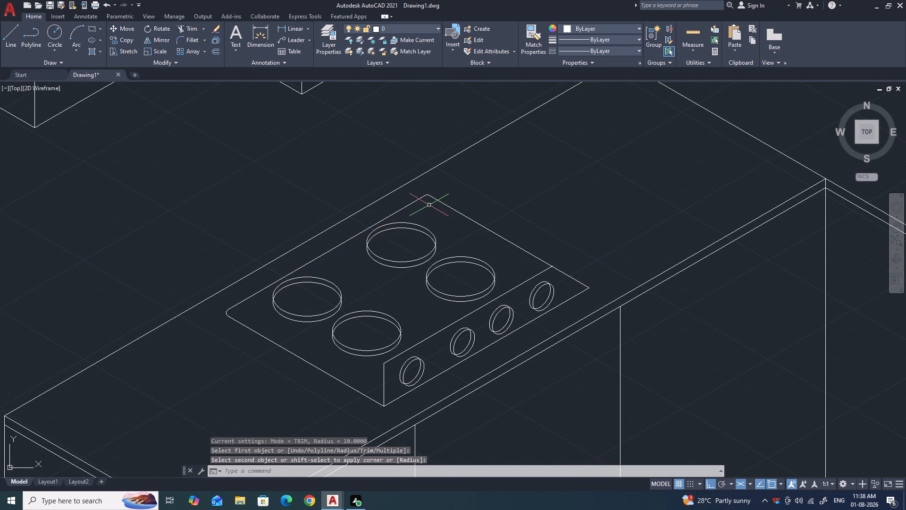
Offset the hob outline's back edge and two side edges 10 inward.
scroll(319, 269, "down", 1)
scroll(296, 322, "up", 1)
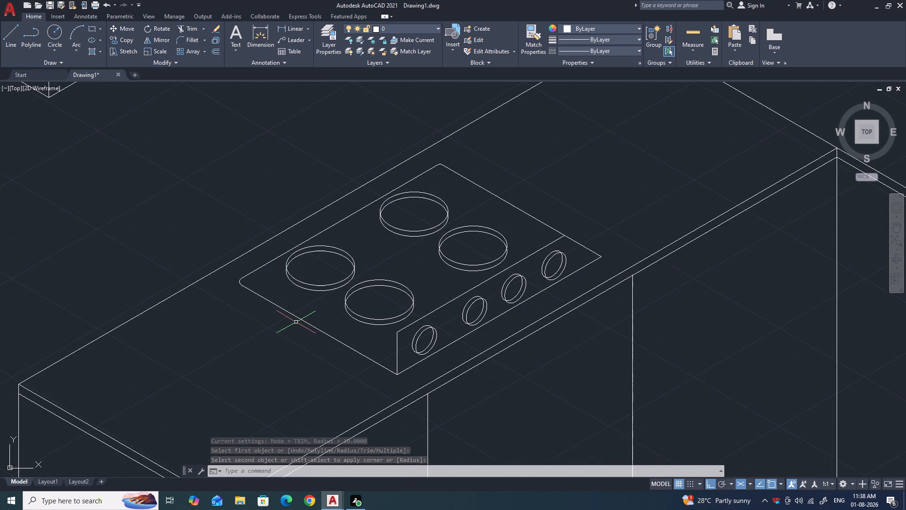
key("o")
key("Return")
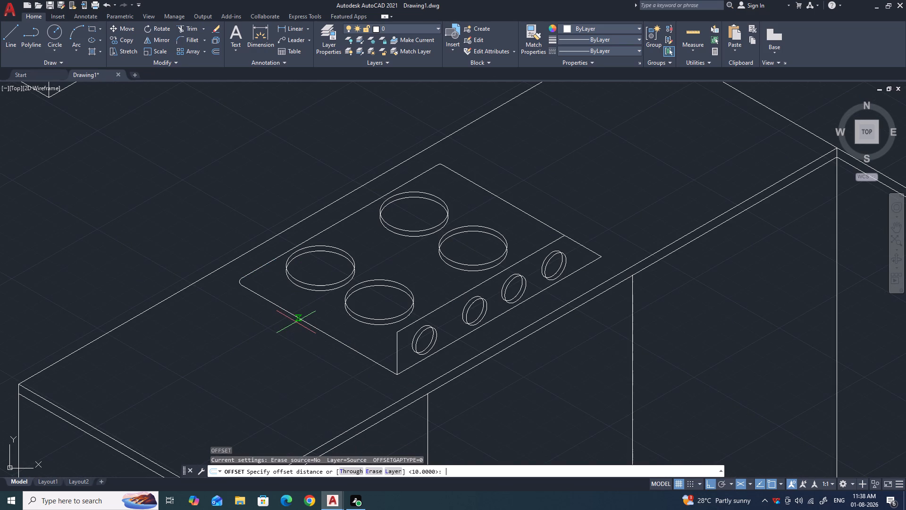
key("space")
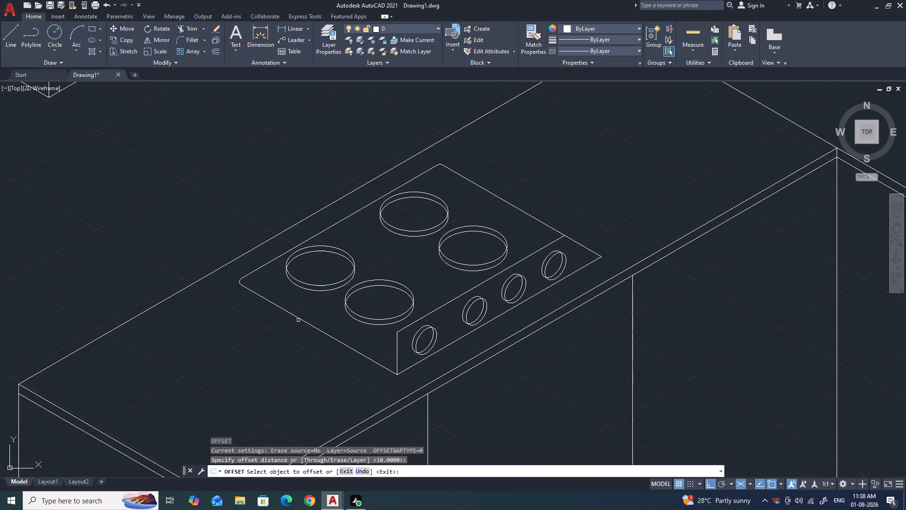
left_click(302, 319)
left_click(307, 307)
left_click(254, 271)
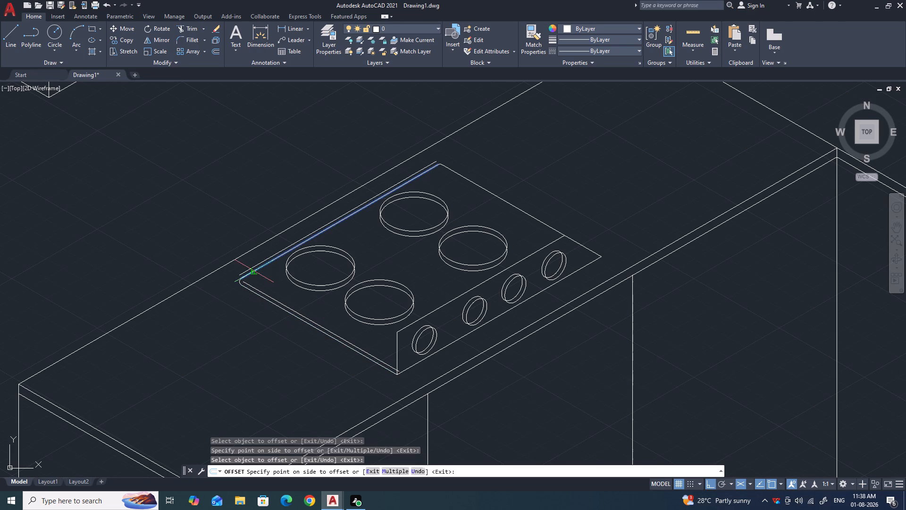
left_click(258, 278)
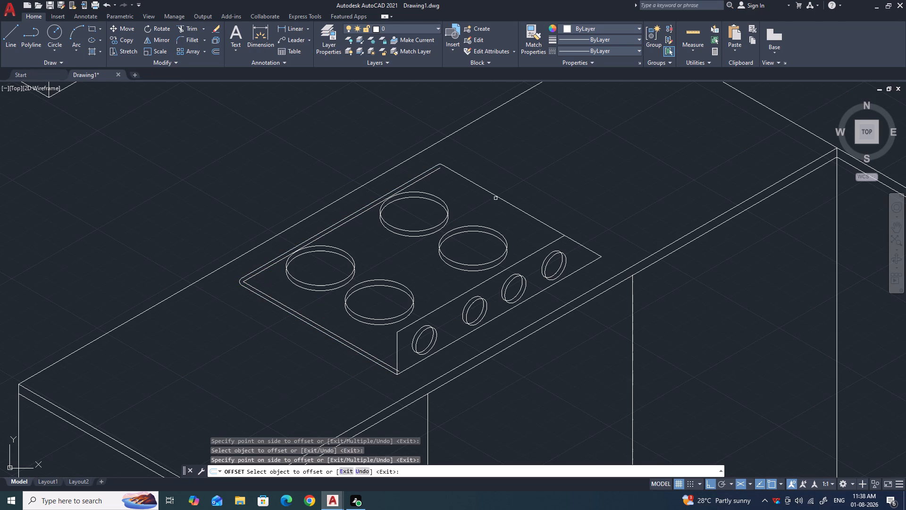
left_click(496, 197)
left_click(492, 203)
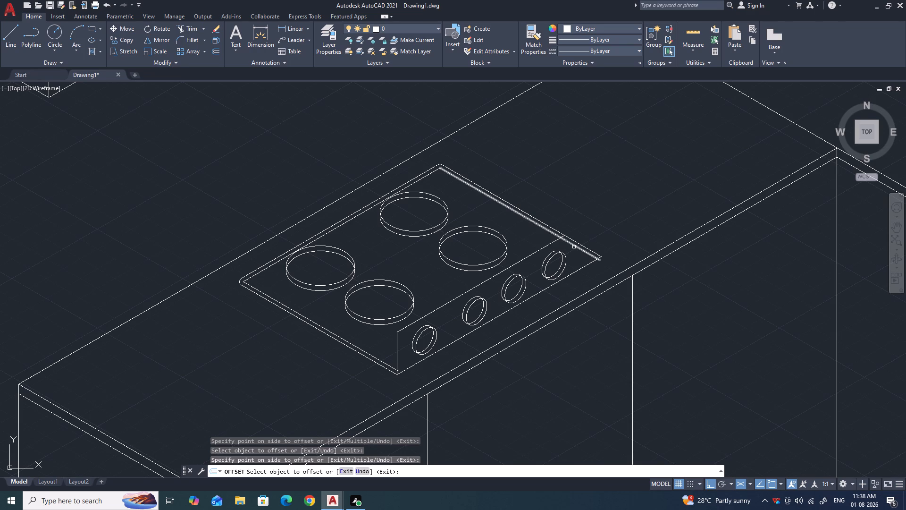
key("Escape")
Trim the hob's inset border line where it runs past the front panel's upper edge, on the side nearest the countertop's inner corner.
type("TR")
key("Return")
left_click(575, 247)
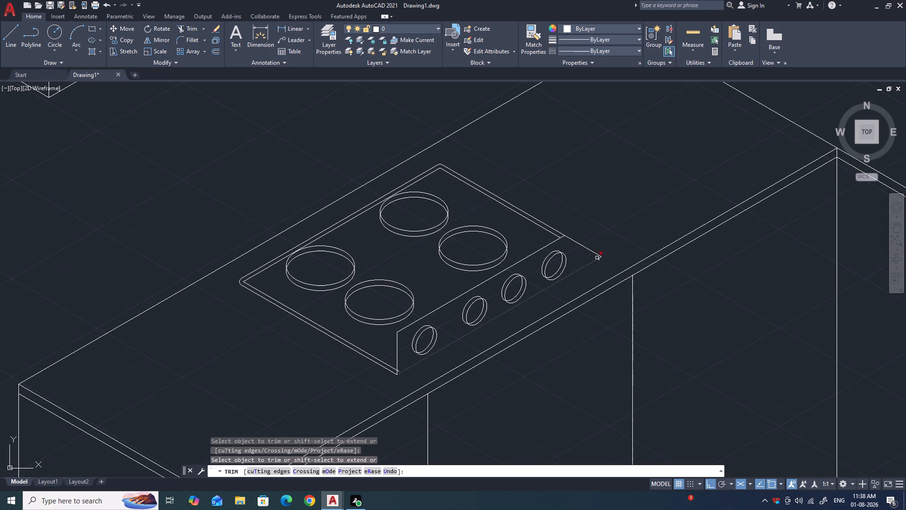
scroll(601, 263, "up", 4)
left_click(572, 243)
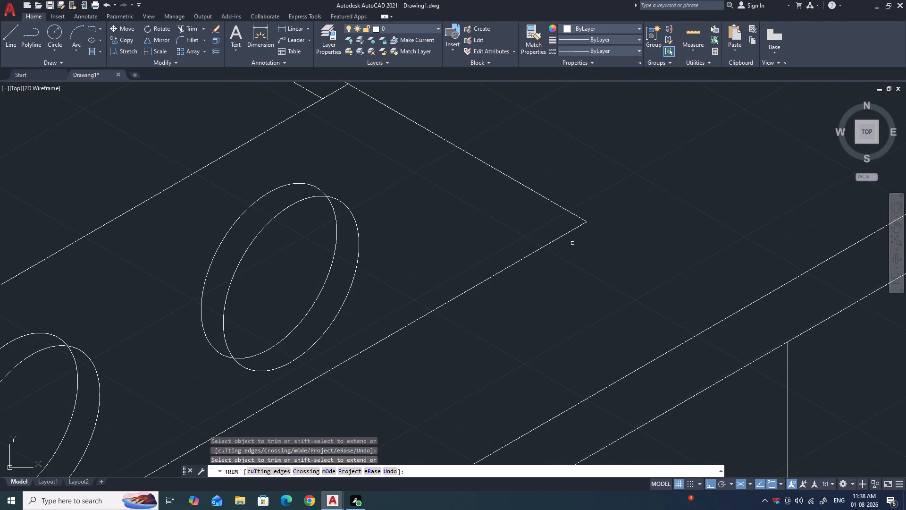
scroll(584, 278, "down", 5)
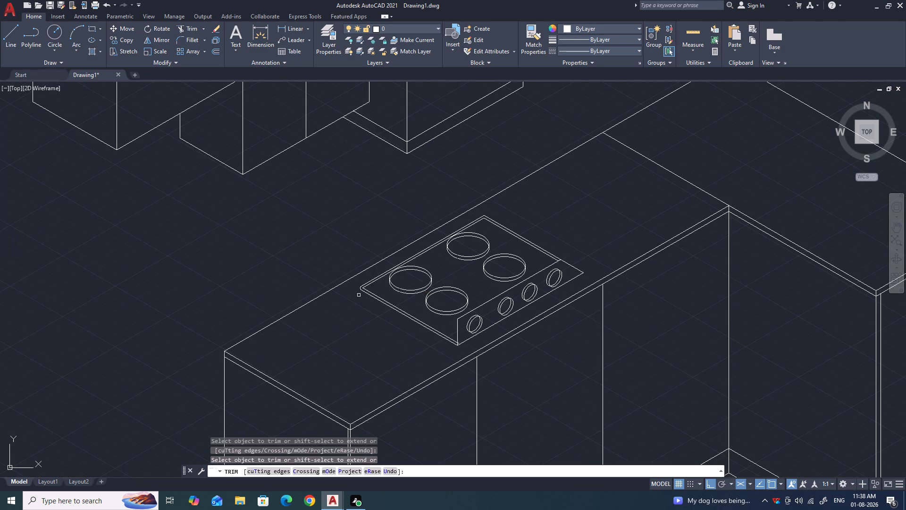
scroll(352, 291, "up", 2)
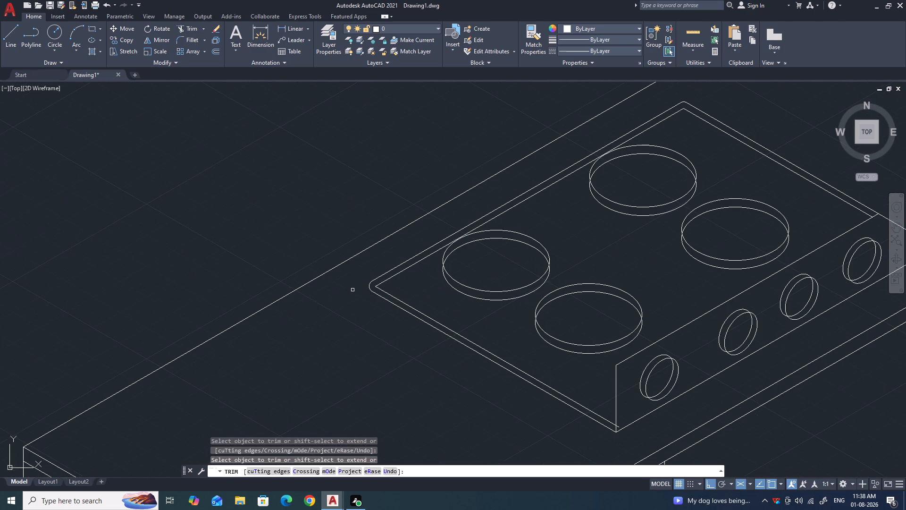
scroll(352, 290, "down", 2)
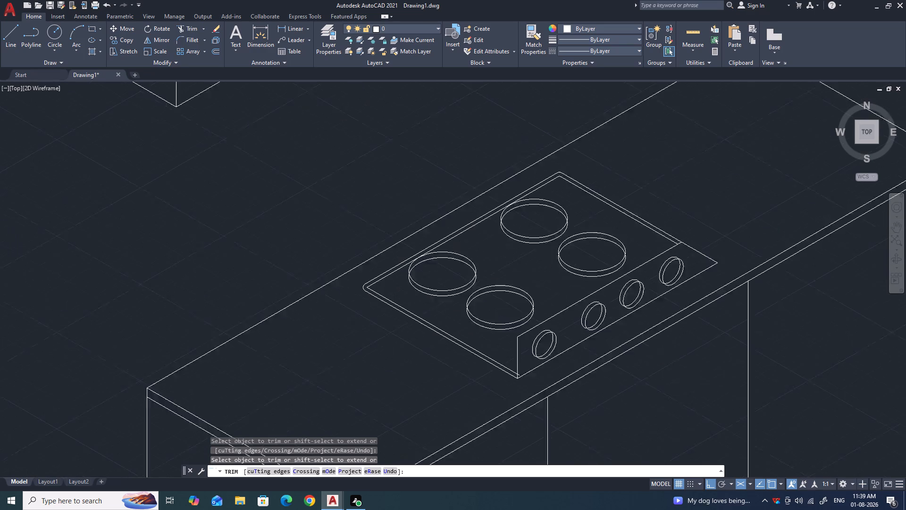
key("Escape")
Draw a closed isometric rectangle for the sink outline on the corner countertop section, about 601 long along the 330° axis.
scroll(347, 259, "down", 4)
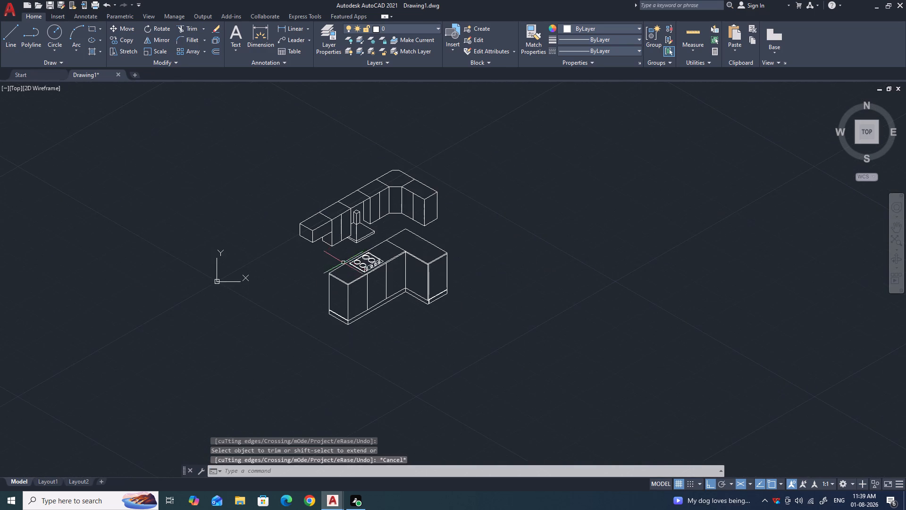
scroll(341, 261, "up", 2)
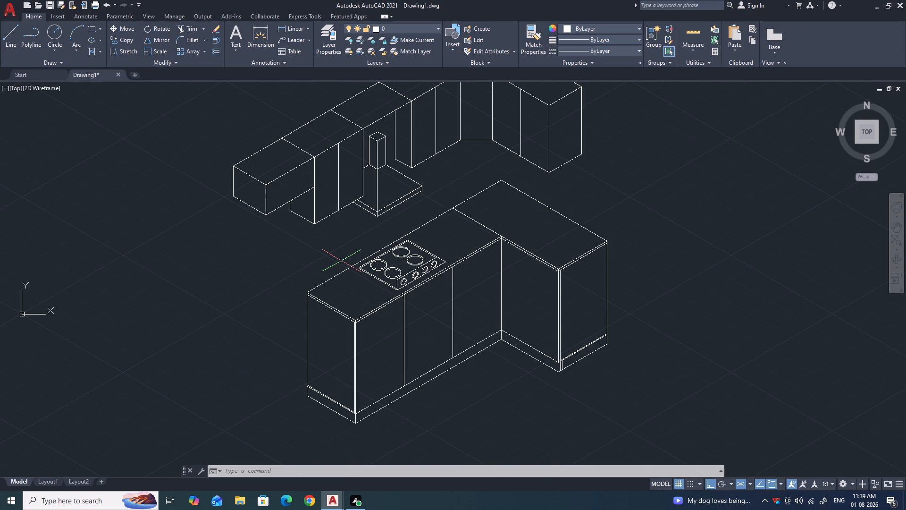
scroll(389, 253, "down", 1)
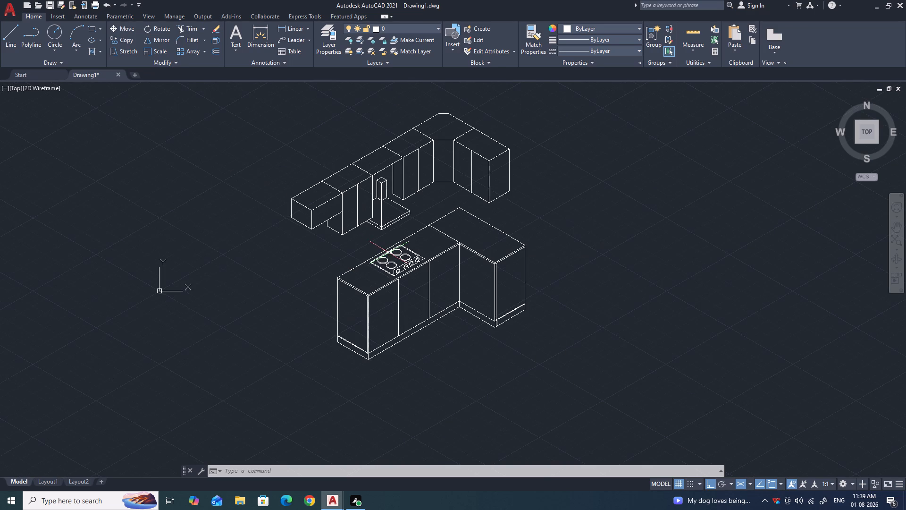
scroll(445, 208, "up", 2)
scroll(445, 210, "down", 2)
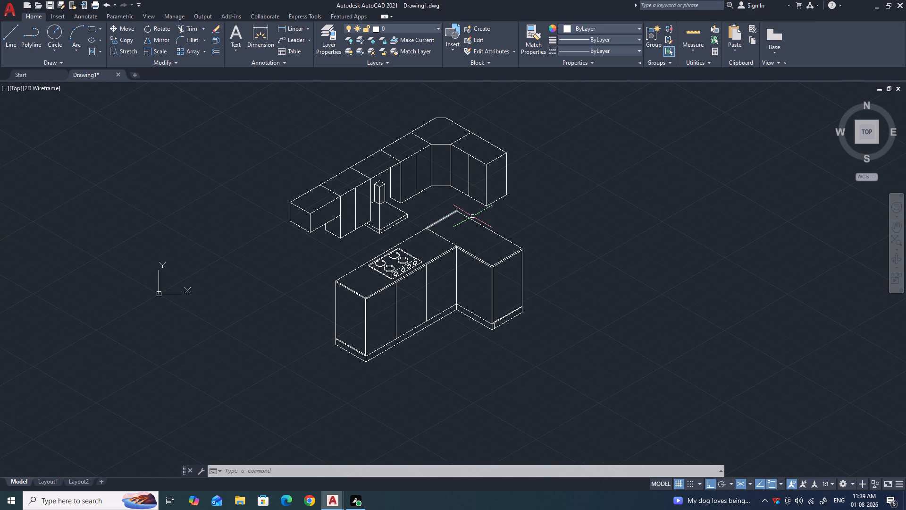
scroll(459, 212, "up", 1)
key("l")
key("Return")
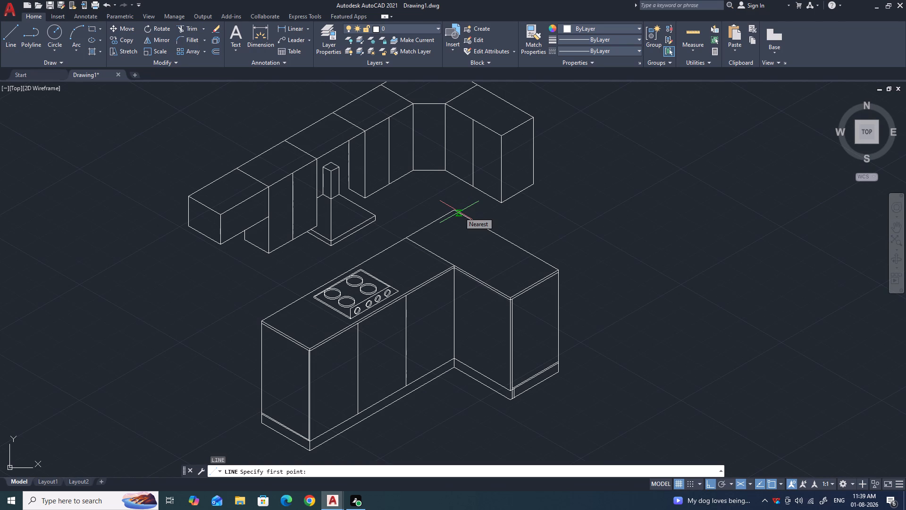
scroll(433, 230, "up", 2)
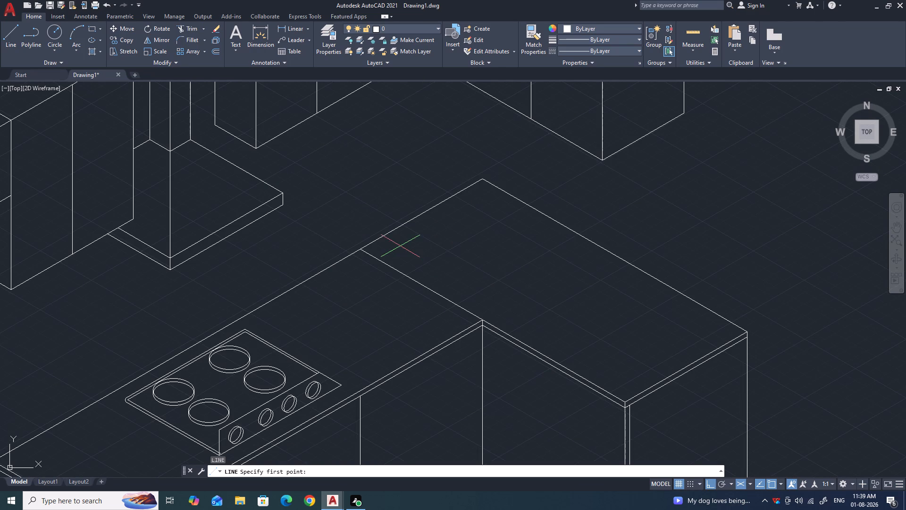
left_click(396, 245)
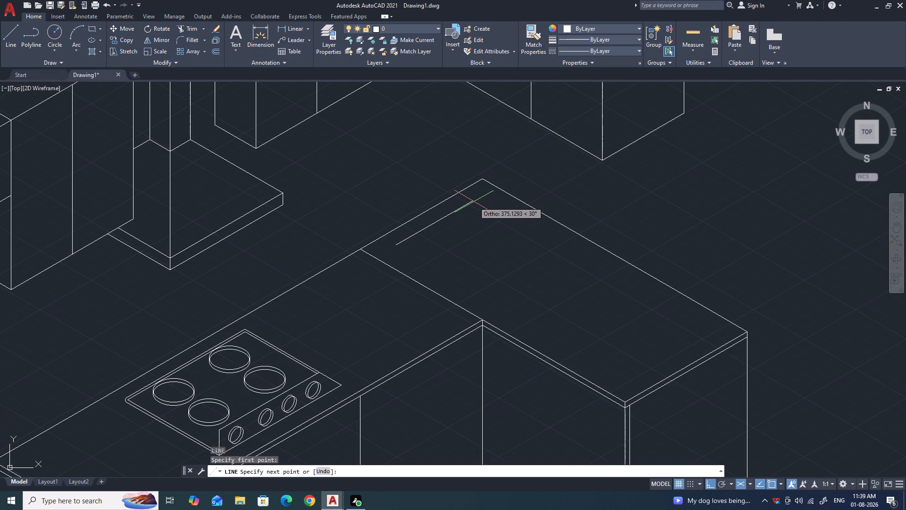
left_click(481, 196)
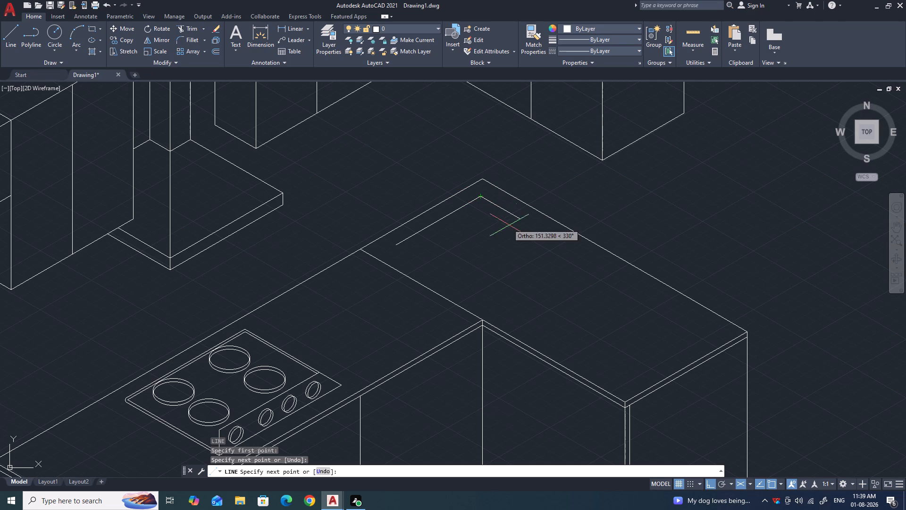
left_click(604, 267)
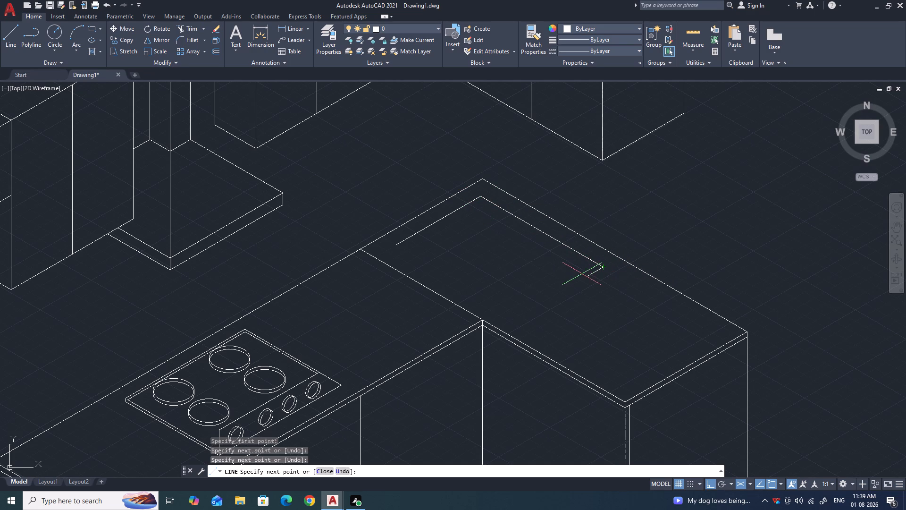
left_click(521, 317)
left_click(397, 246)
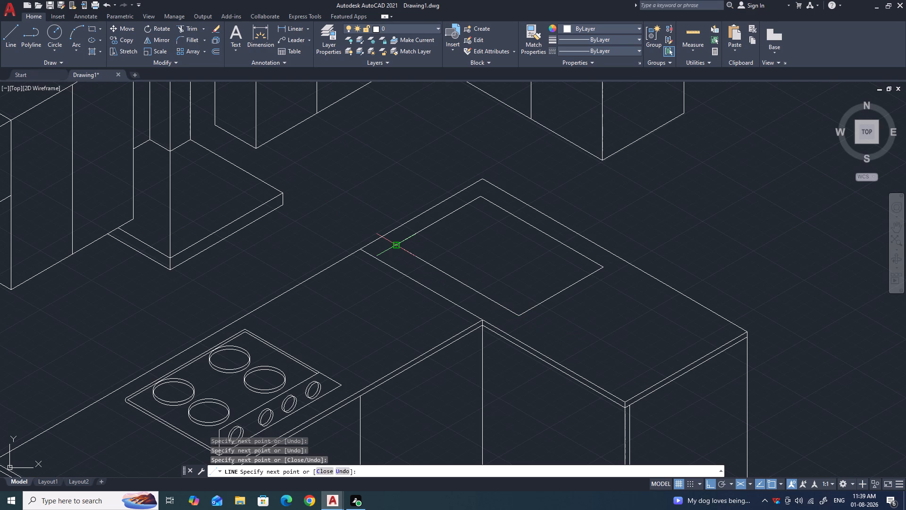
key("grave")
key("Escape")
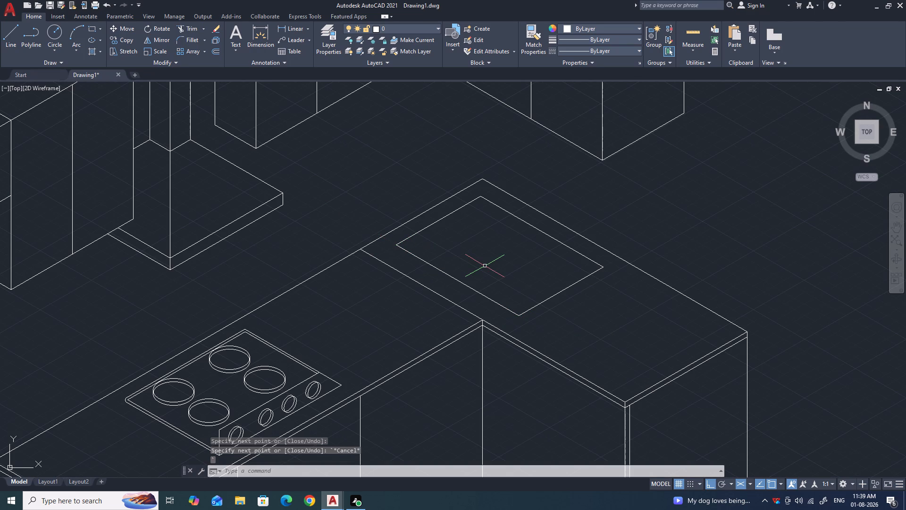
Draw a closed isometric rectangle for the first basin inside the sink outline, starting just inside its back corner.
key("l")
key("Return")
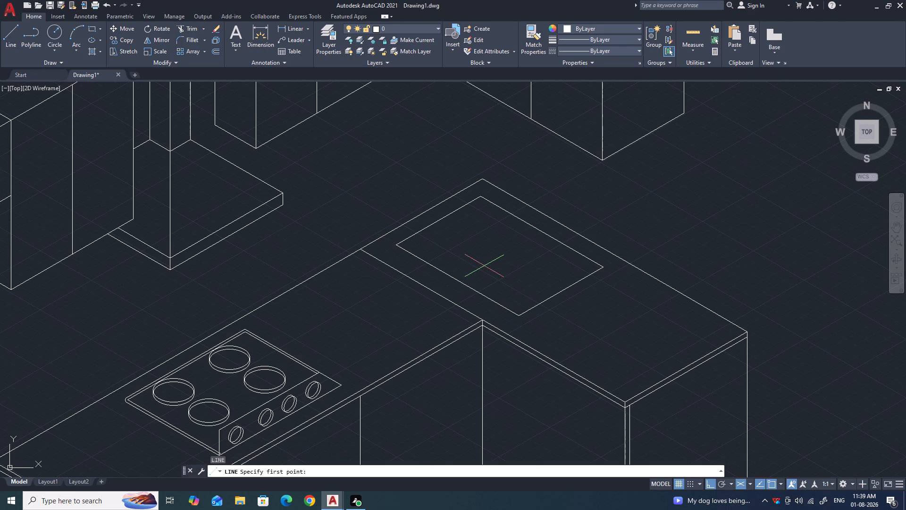
scroll(480, 204, "up", 3)
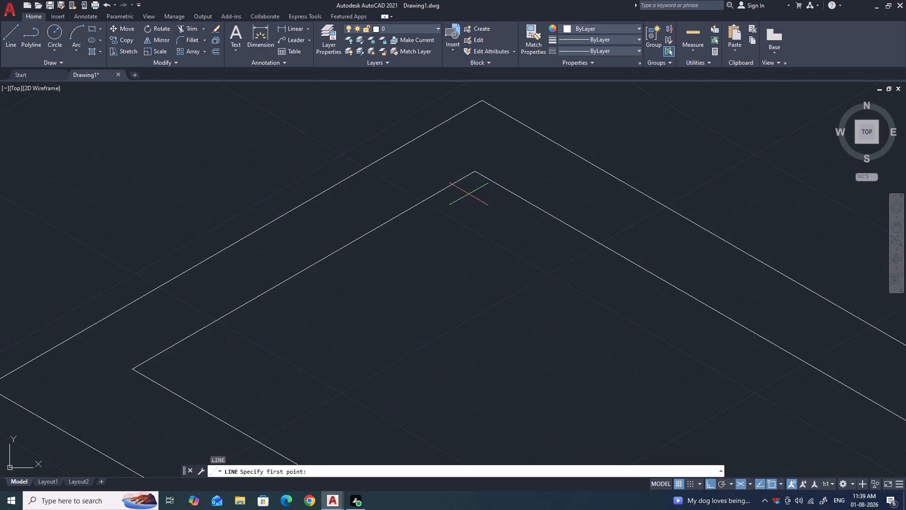
left_click(469, 192)
scroll(497, 229, "down", 2)
scroll(550, 261, "up", 1)
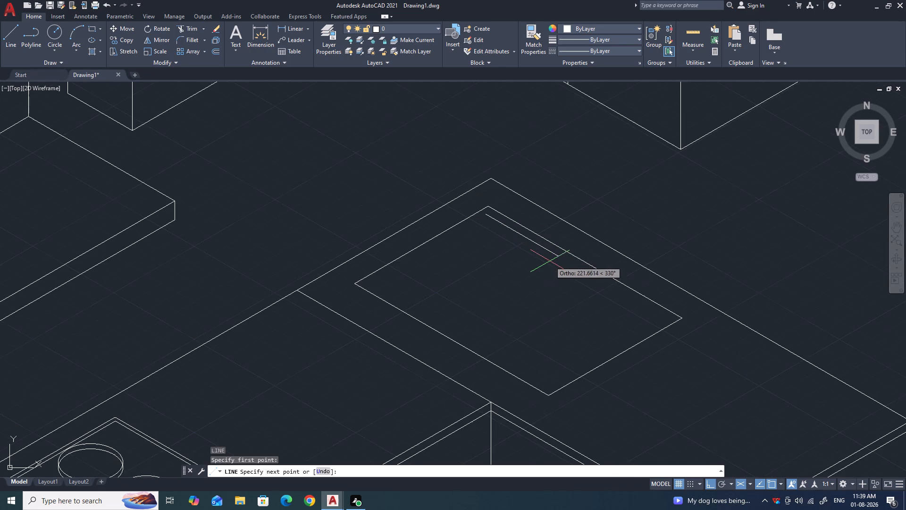
left_click(571, 260)
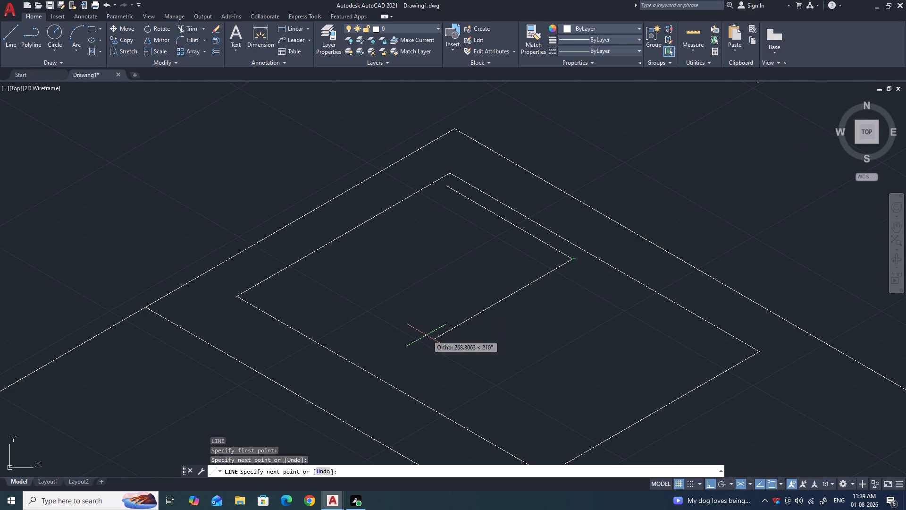
left_click(386, 367)
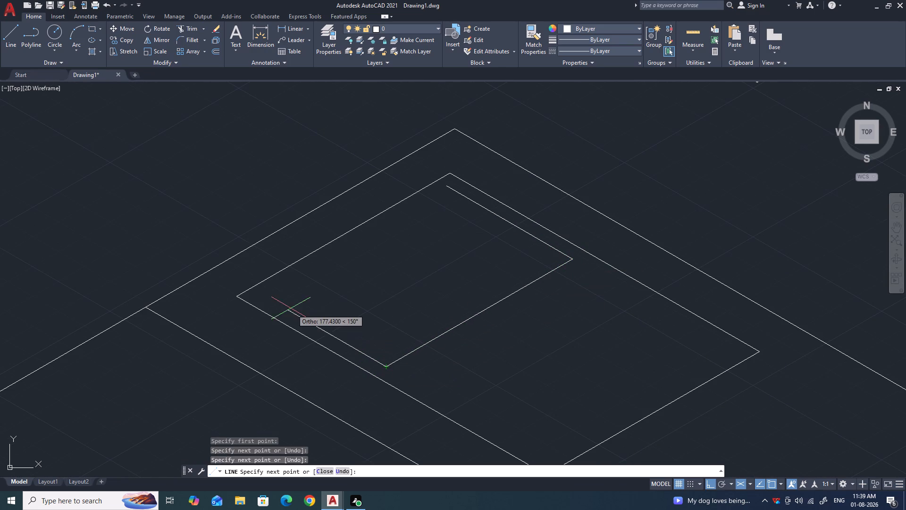
left_click(261, 294)
left_click(449, 187)
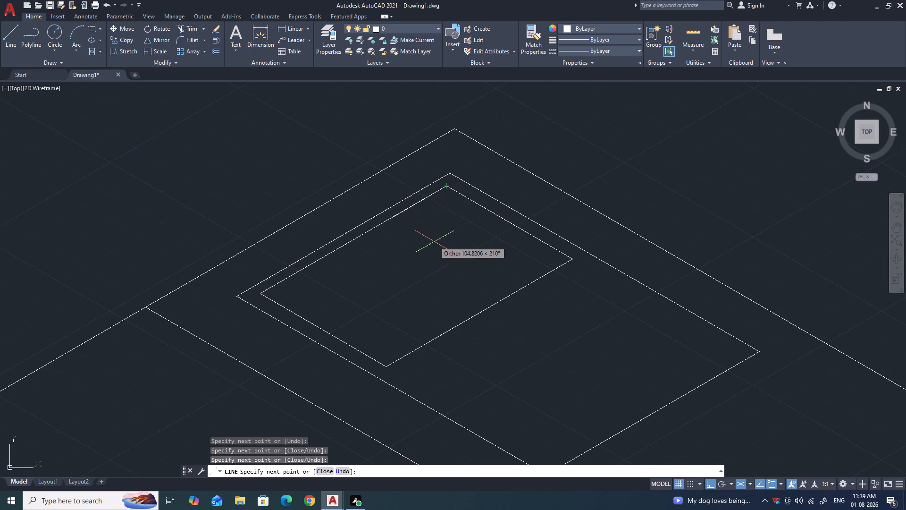
key("Escape")
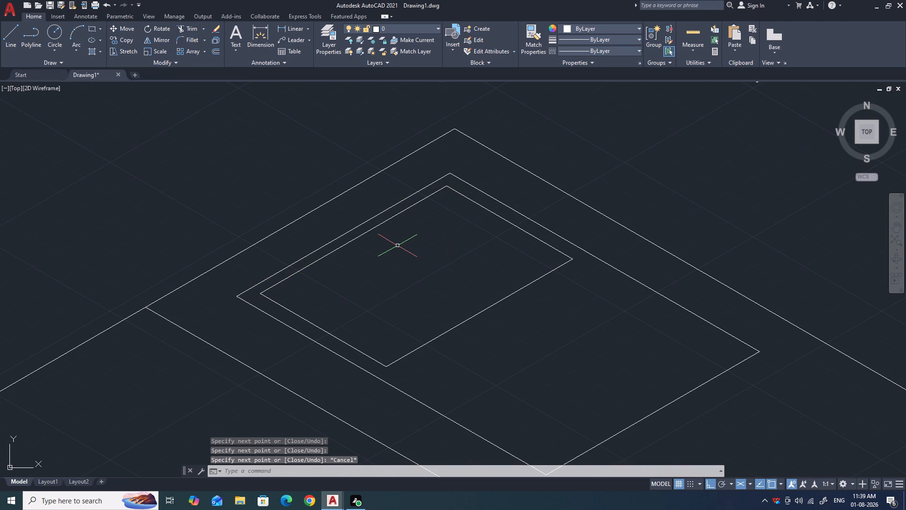
Draw a second basin rectangle beside the first inside the sink outline, about 277 along the 330° axis by 359 along the 30° axis.
scroll(370, 240, "down", 1)
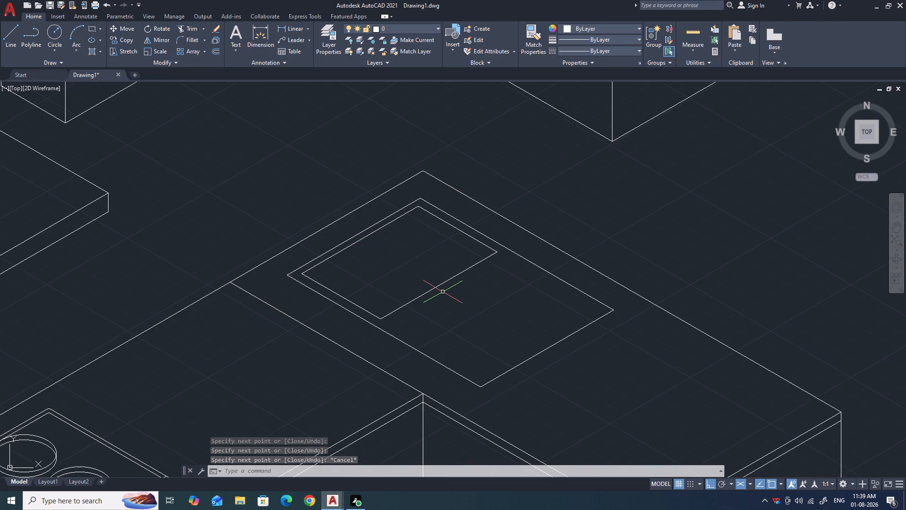
key("c")
key("Escape")
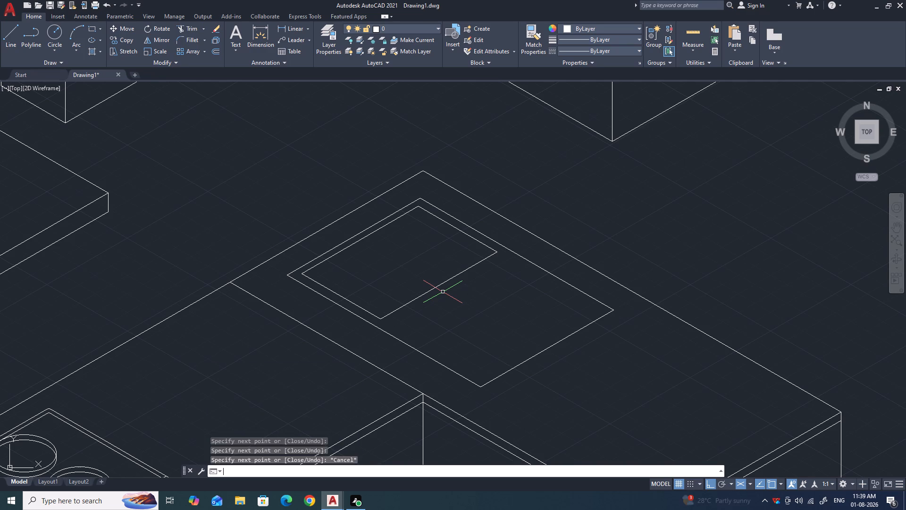
key("l")
key("Return")
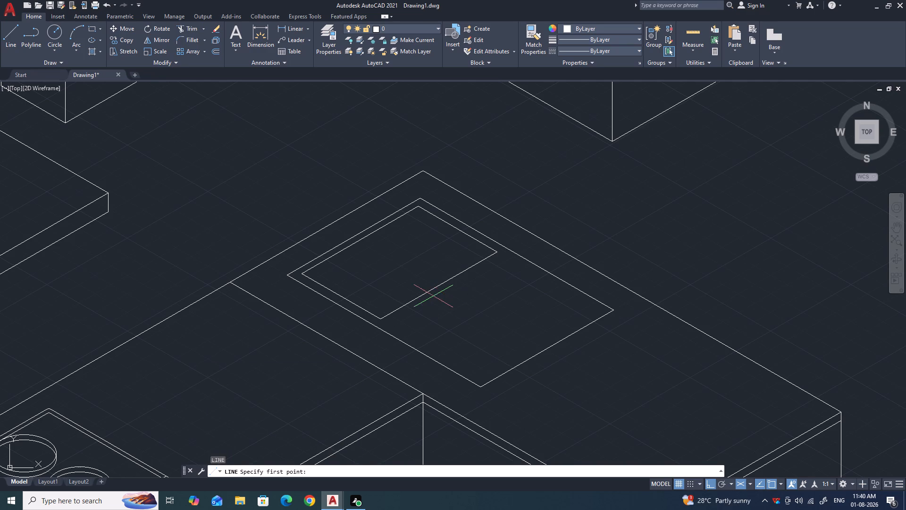
left_click(390, 323)
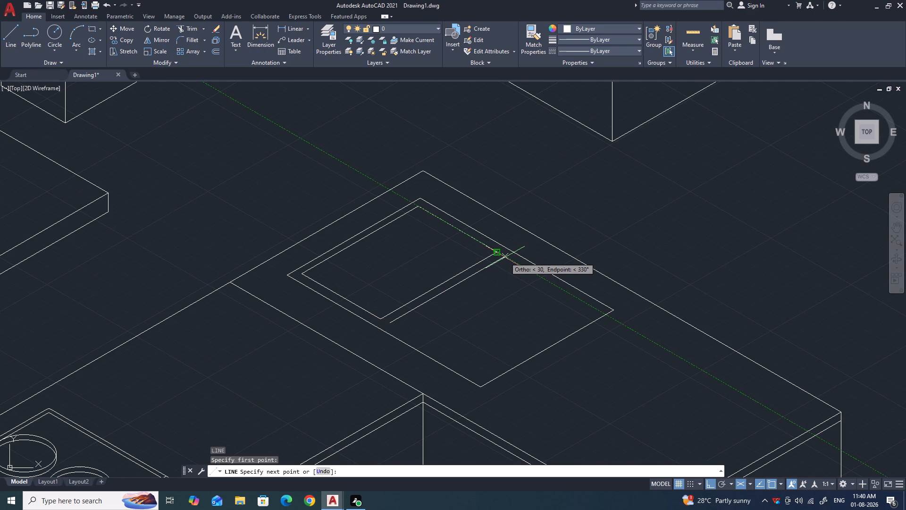
left_click(505, 257)
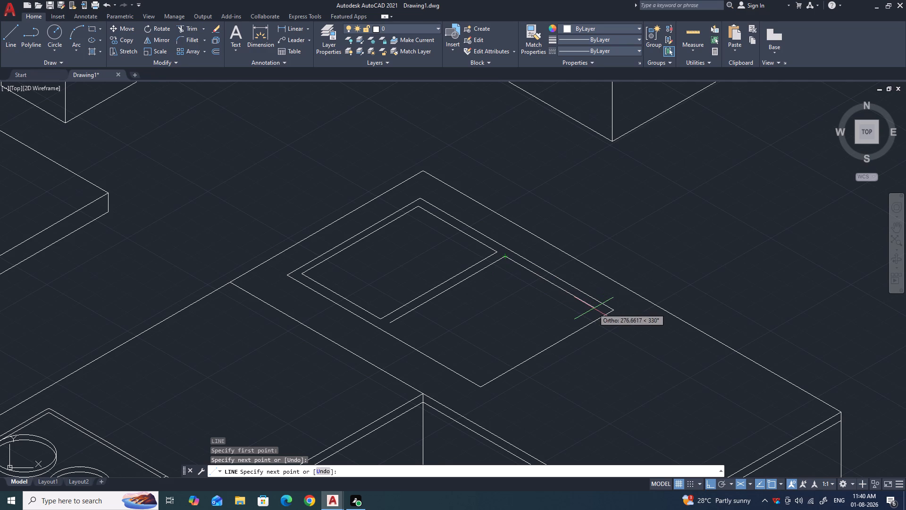
left_click(594, 308)
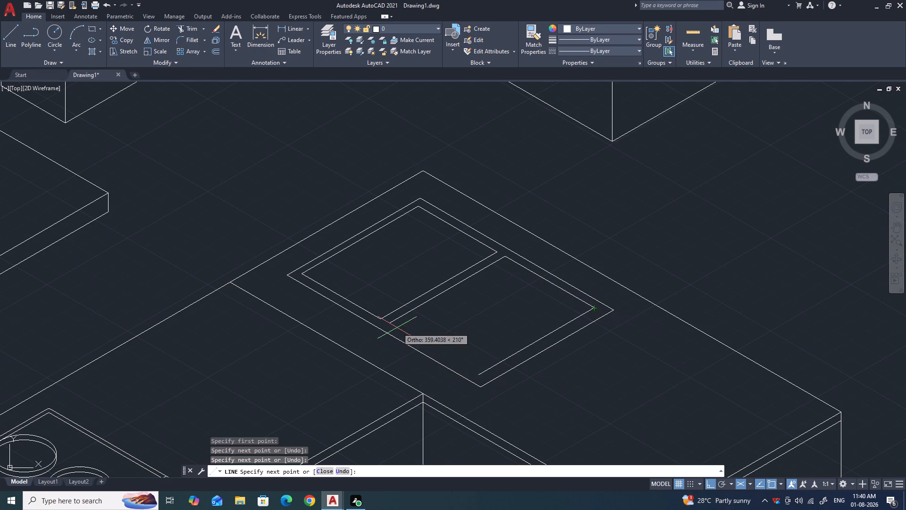
left_click(479, 374)
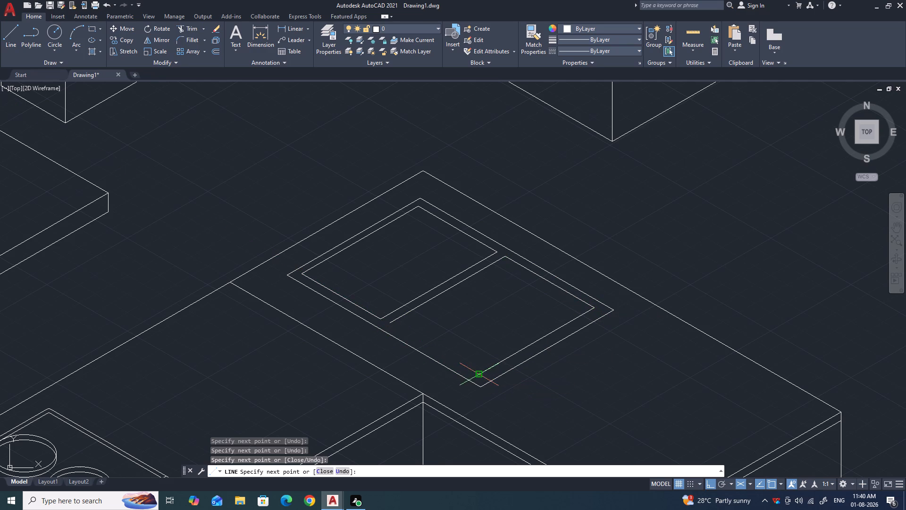
left_click(389, 325)
key("Escape")
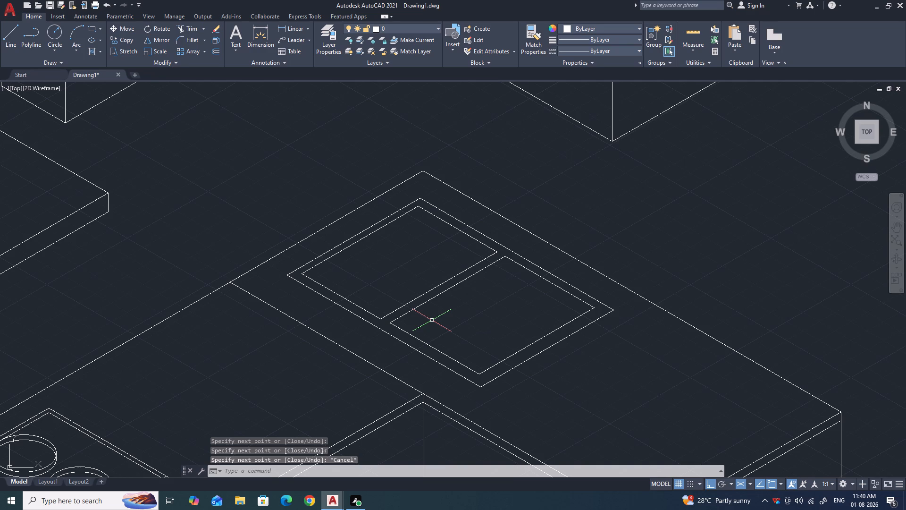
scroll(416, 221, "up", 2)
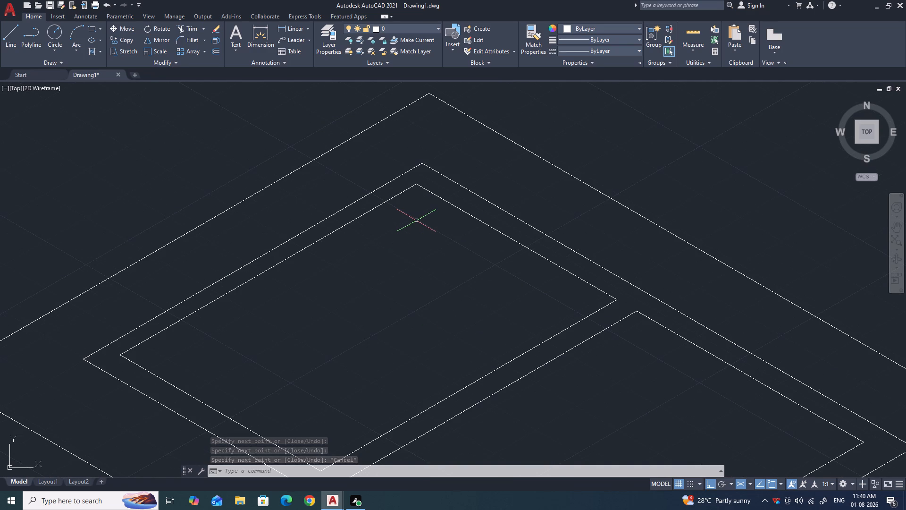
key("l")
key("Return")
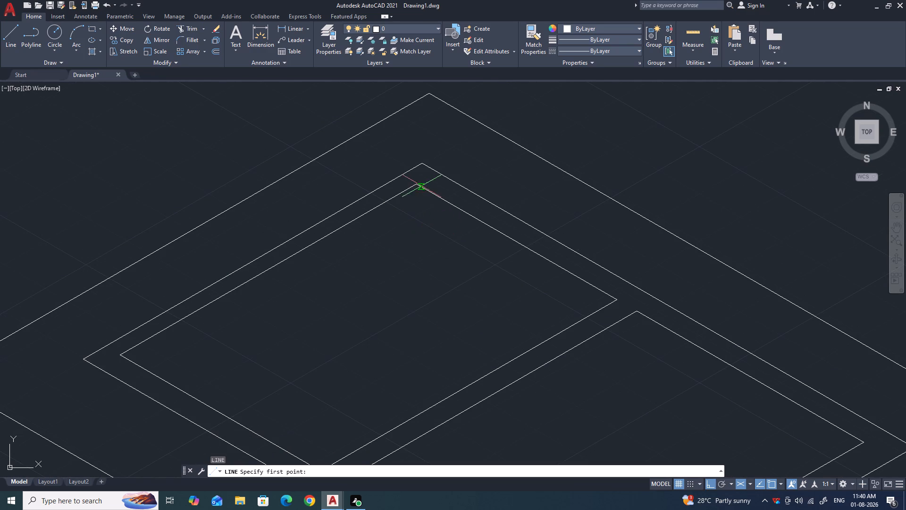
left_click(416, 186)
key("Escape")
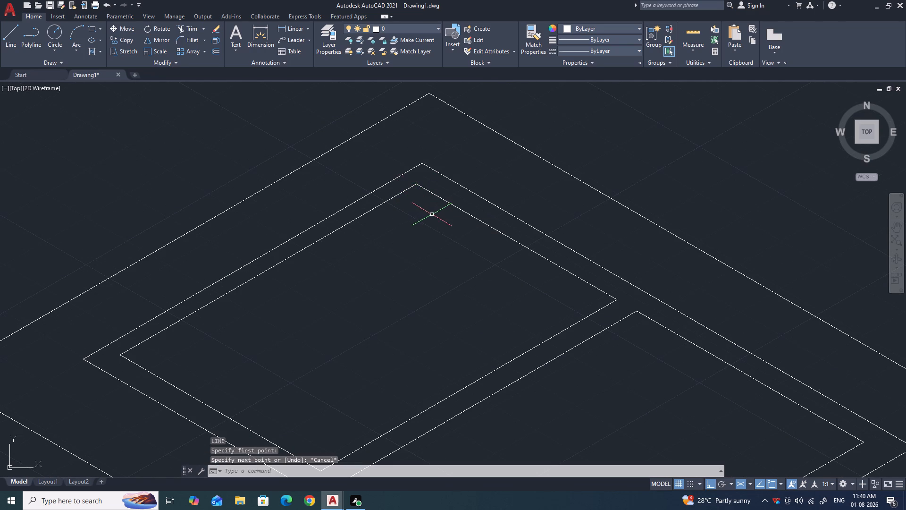
Array-copy the first basin's back edge line along its 210° side as 10 items, fitted to the basin's opposite corner.
left_click(453, 206)
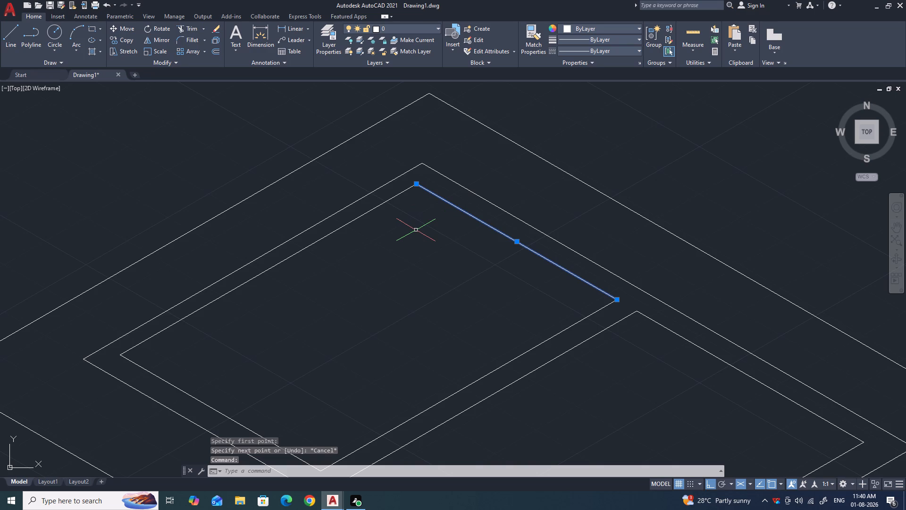
type("CO")
key("Return")
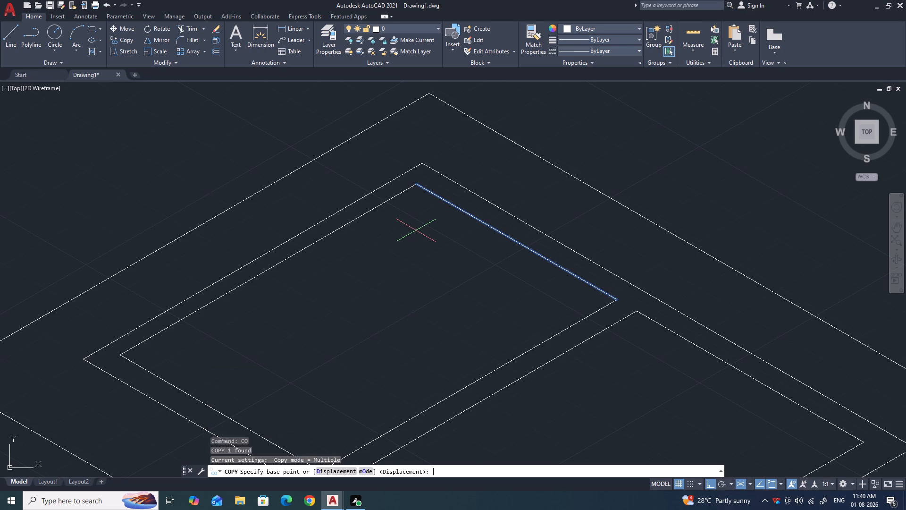
left_click(418, 183)
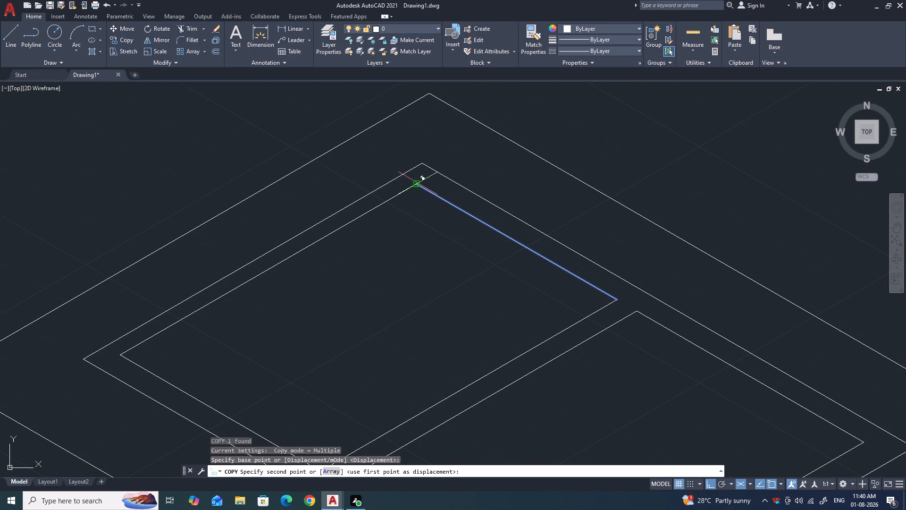
key("a")
key("Return")
type("10")
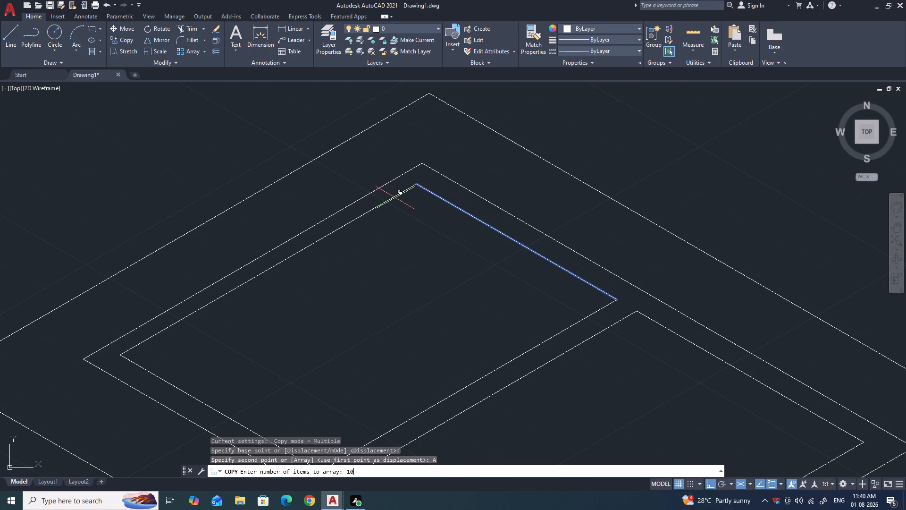
key("Return")
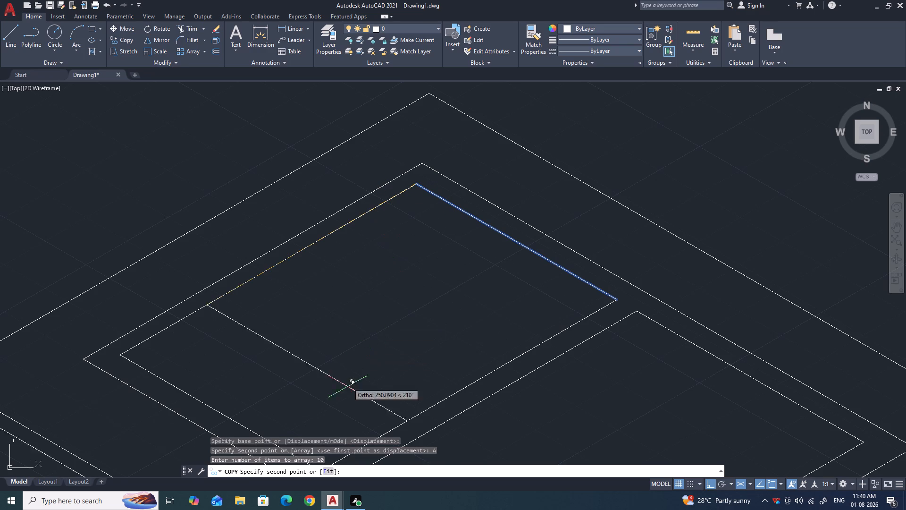
left_click(325, 472)
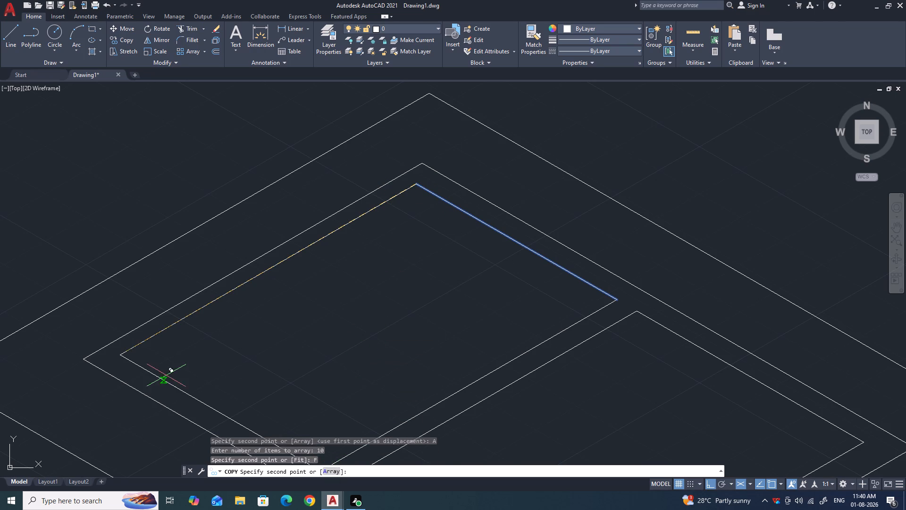
left_click(122, 358)
key("Escape")
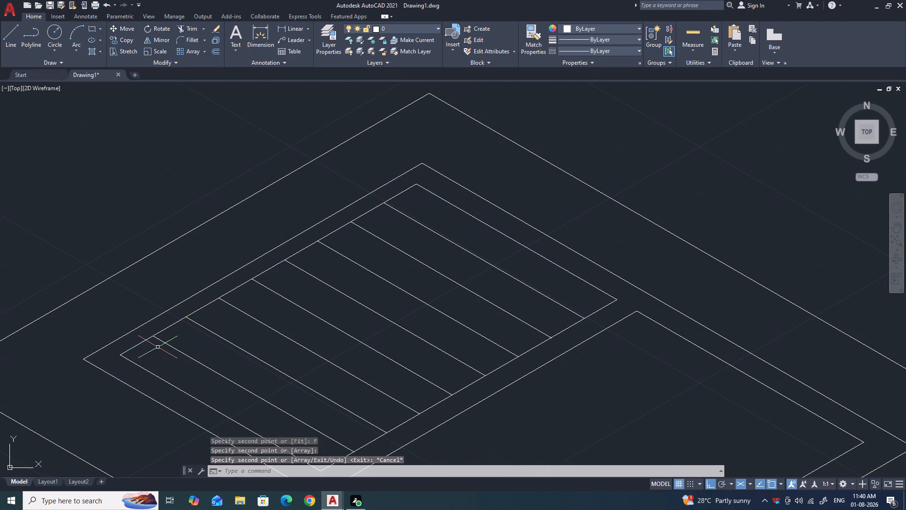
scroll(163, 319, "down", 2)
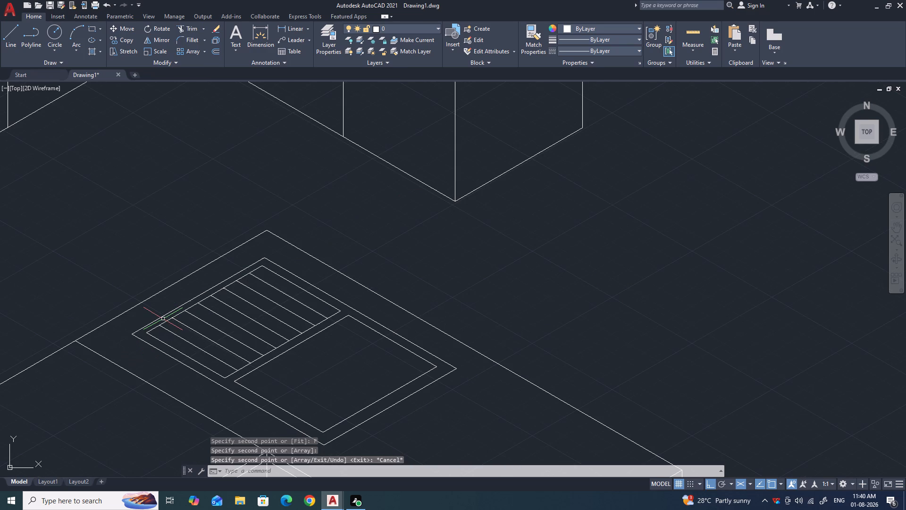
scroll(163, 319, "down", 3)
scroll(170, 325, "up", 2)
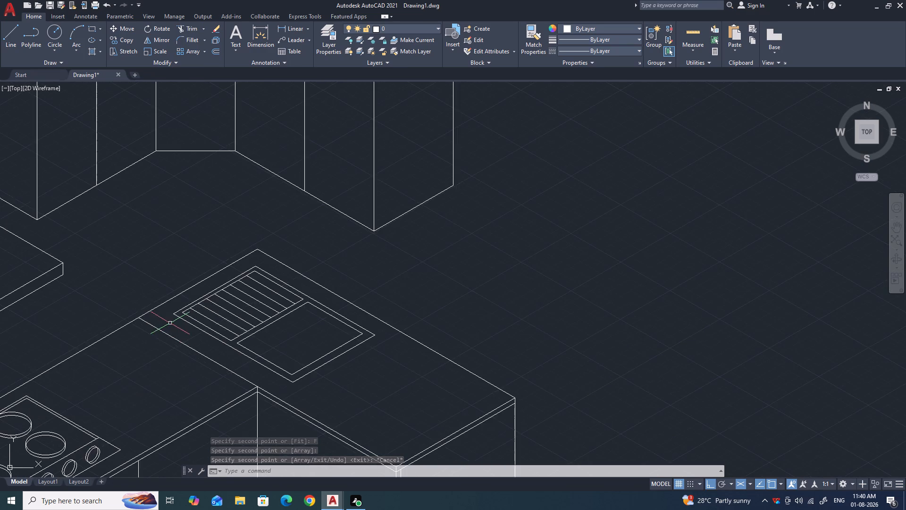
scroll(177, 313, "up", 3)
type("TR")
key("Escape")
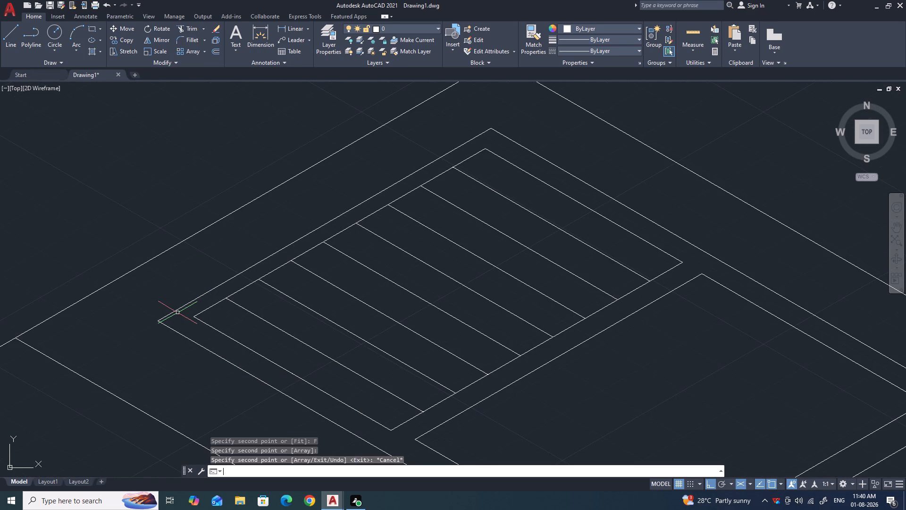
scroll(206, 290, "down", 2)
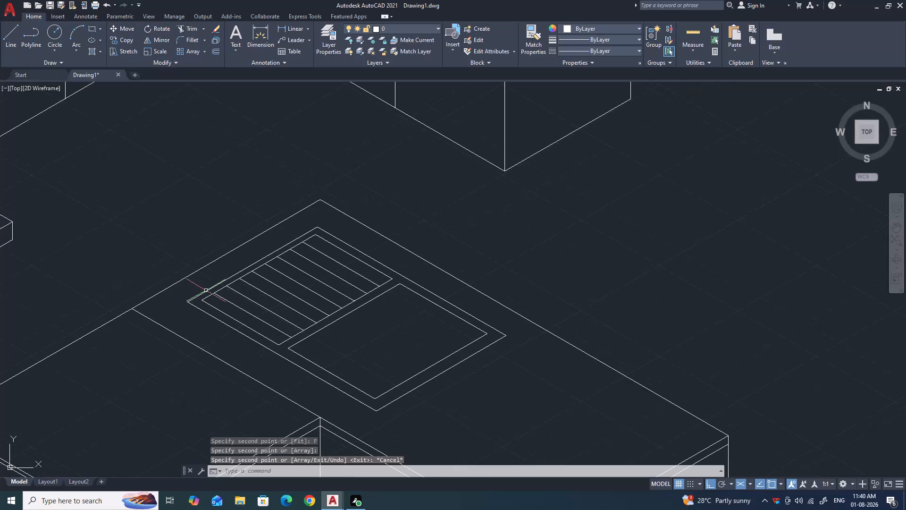
Fillet the sink outline's corner nearest the hob, beside the ribbed first basin, with a radius of 20.
scroll(243, 353, "up", 2)
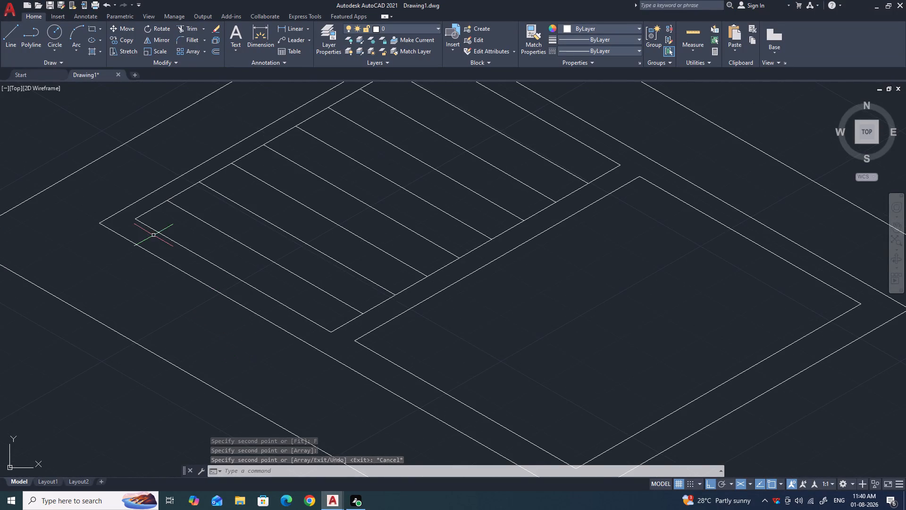
scroll(145, 234, "up", 1)
key("f")
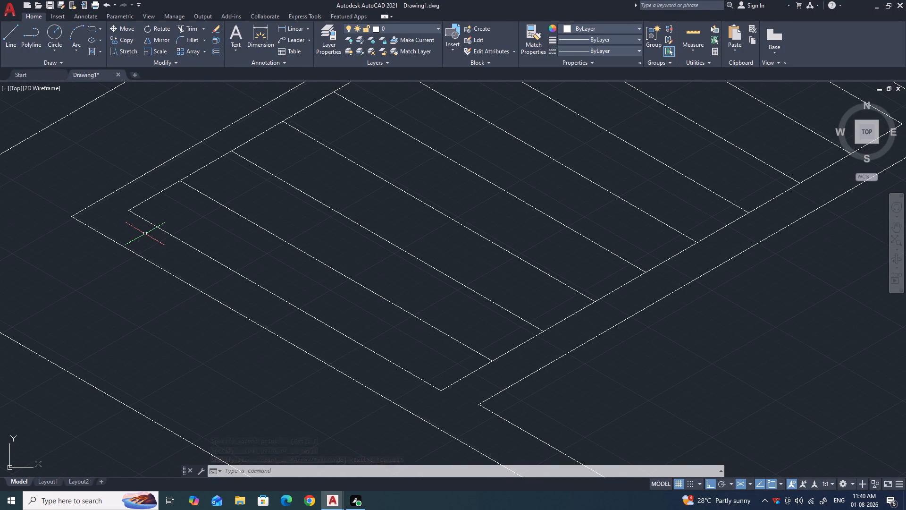
key("Return")
scroll(316, 272, "down", 1)
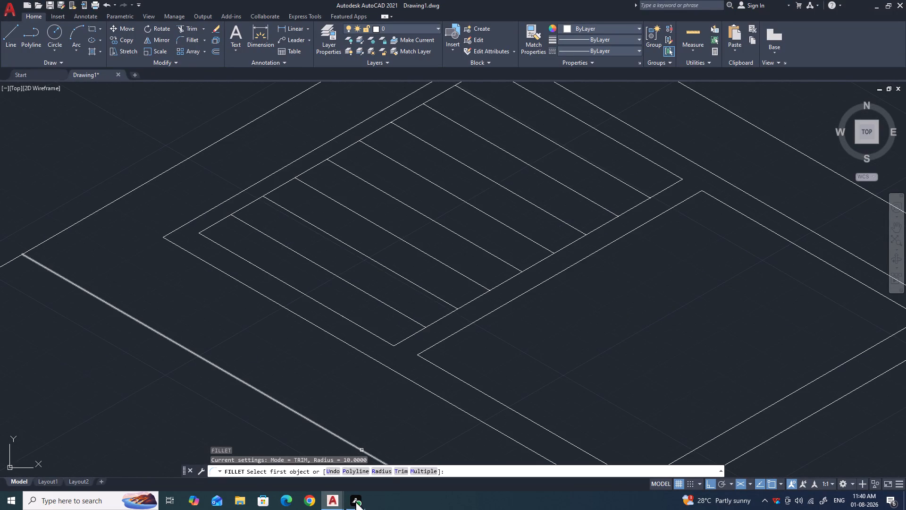
left_click(382, 474)
scroll(373, 329, "down", 3)
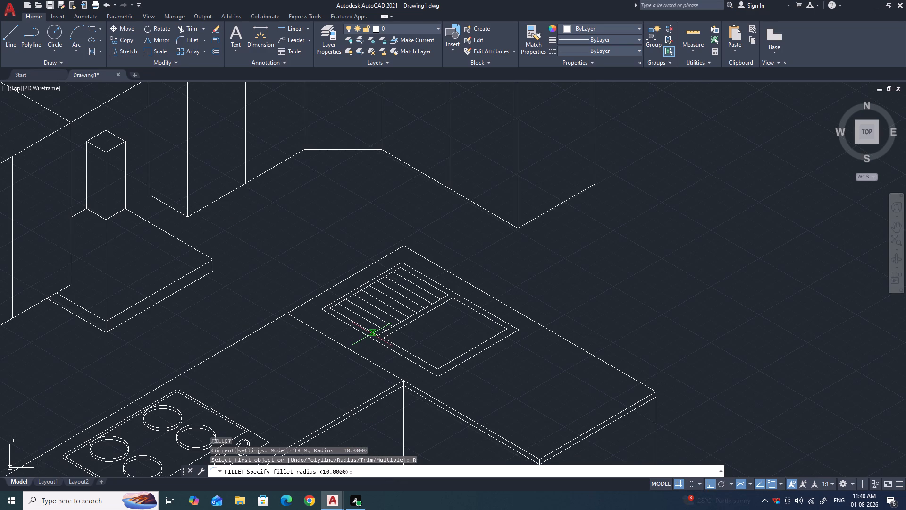
scroll(317, 315, "up", 2)
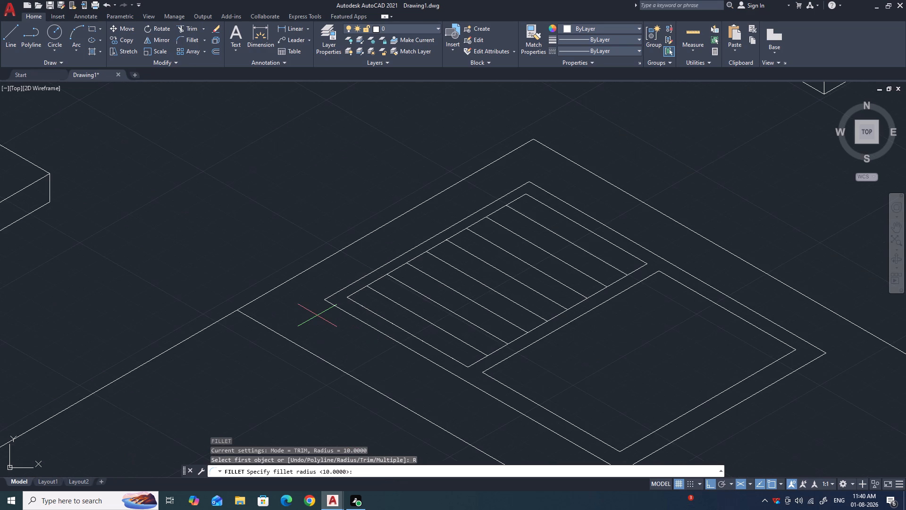
key("2")
key("0")
key("Return")
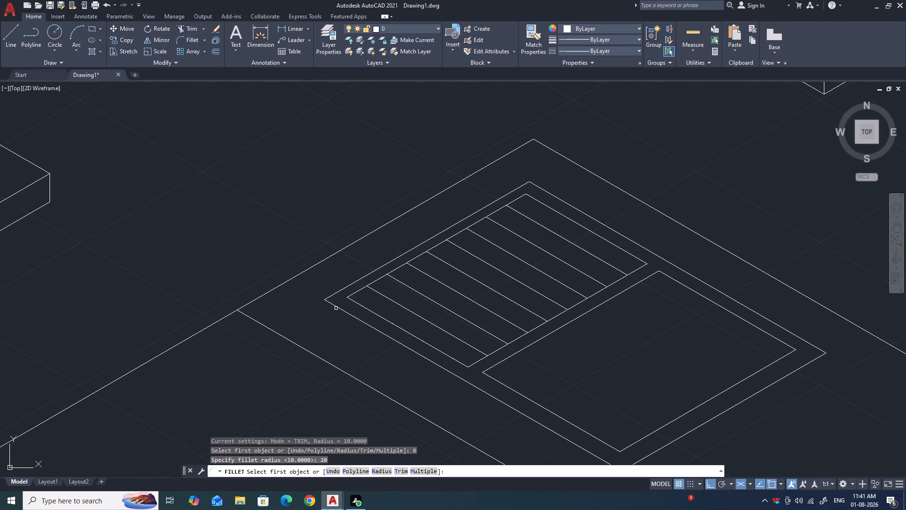
left_click(336, 307)
left_click(338, 292)
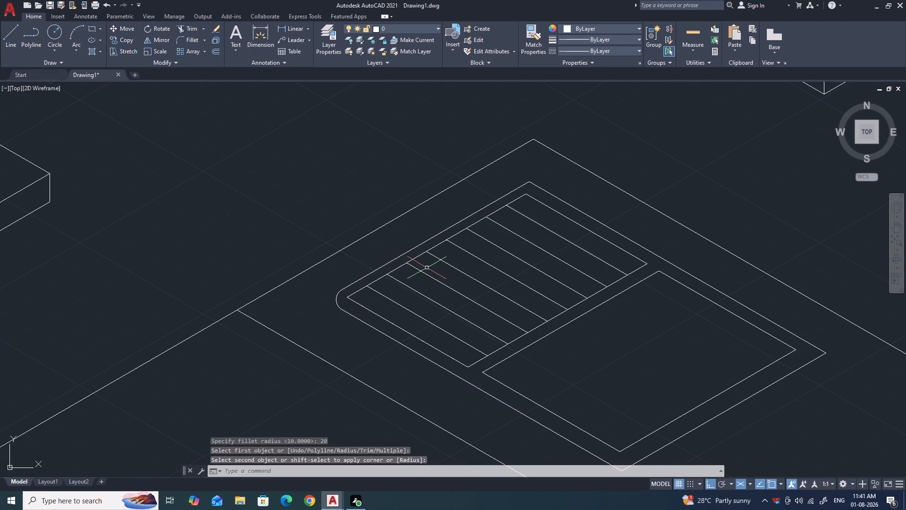
Fillet the sink outline's back corner with the same radius of 20, using the Multiple option.
key("space")
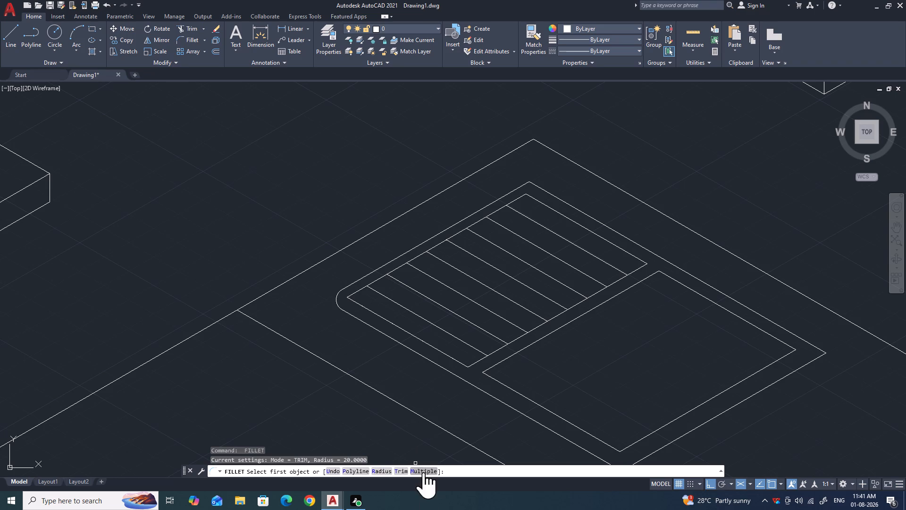
left_click(424, 472)
left_click(523, 186)
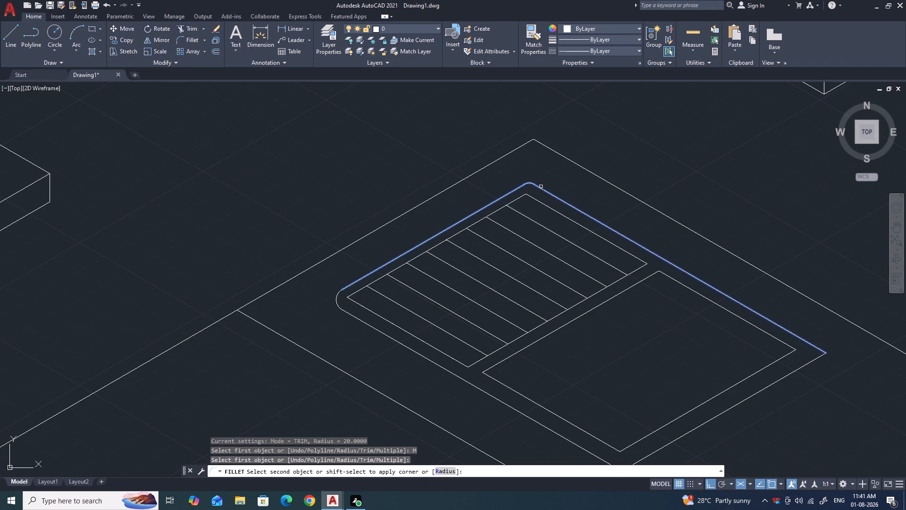
left_click(543, 187)
left_click(542, 190)
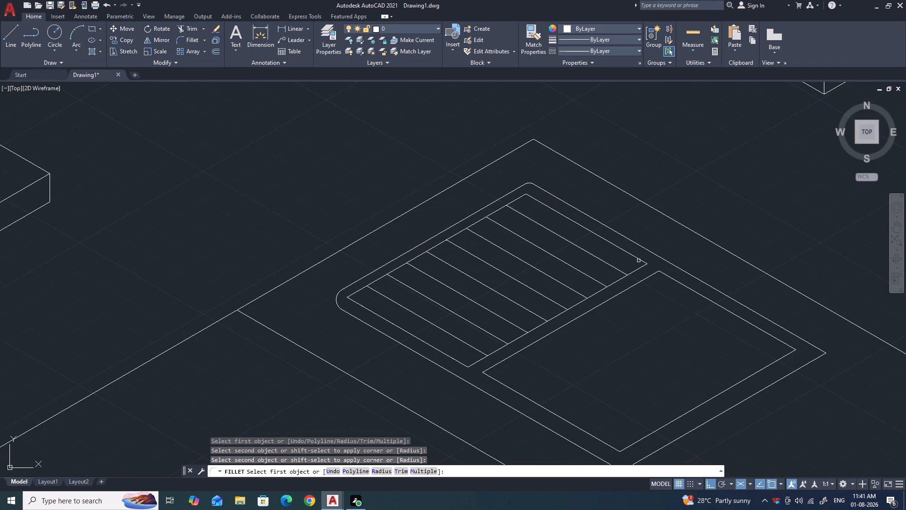
Fillet the four corners of the ribbed first basin with the radius of 20.
left_click(640, 260)
left_click(640, 268)
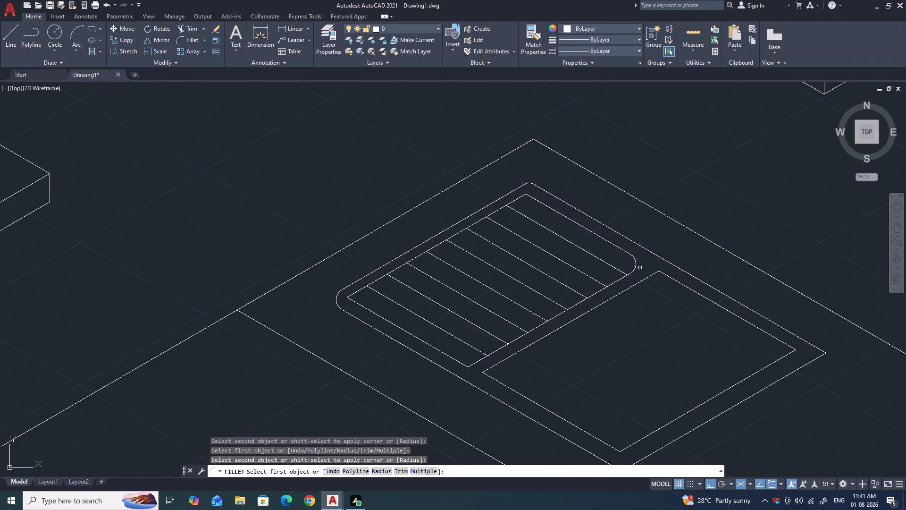
left_click(522, 198)
left_click(534, 198)
left_click(352, 294)
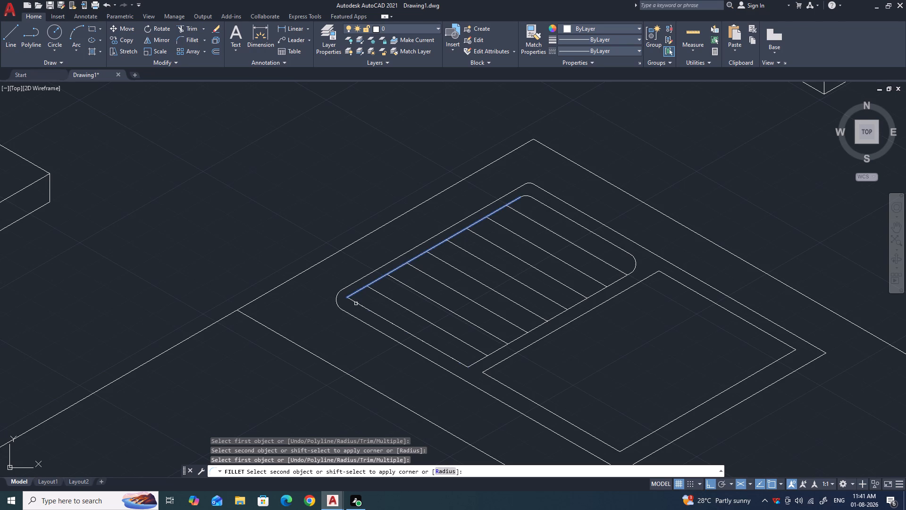
left_click(357, 303)
left_click(452, 358)
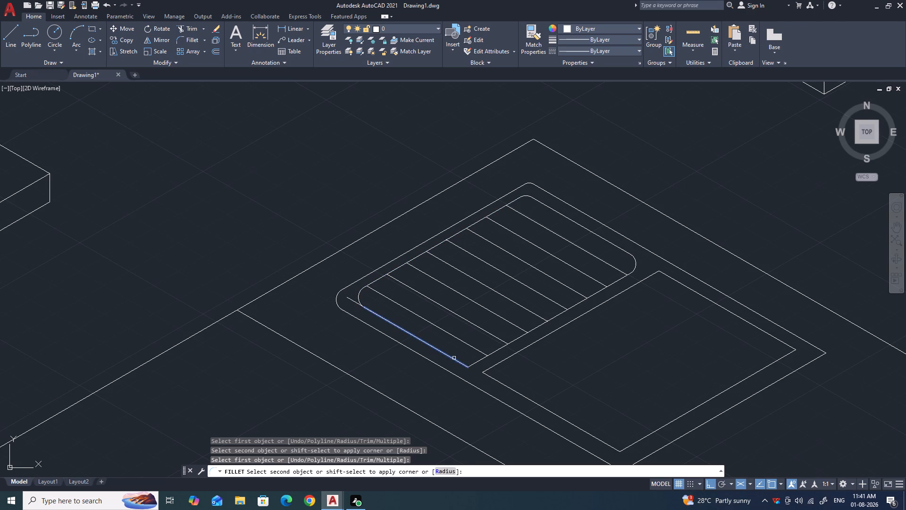
left_click(475, 363)
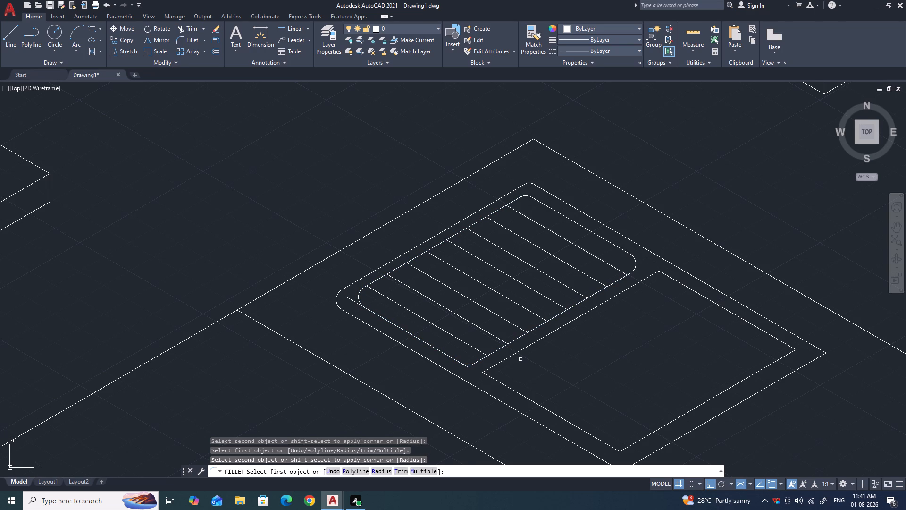
Fillet the four corners of the plain second basin with the radius of 20 and finish the Fillet command.
left_click(495, 366)
left_click(494, 380)
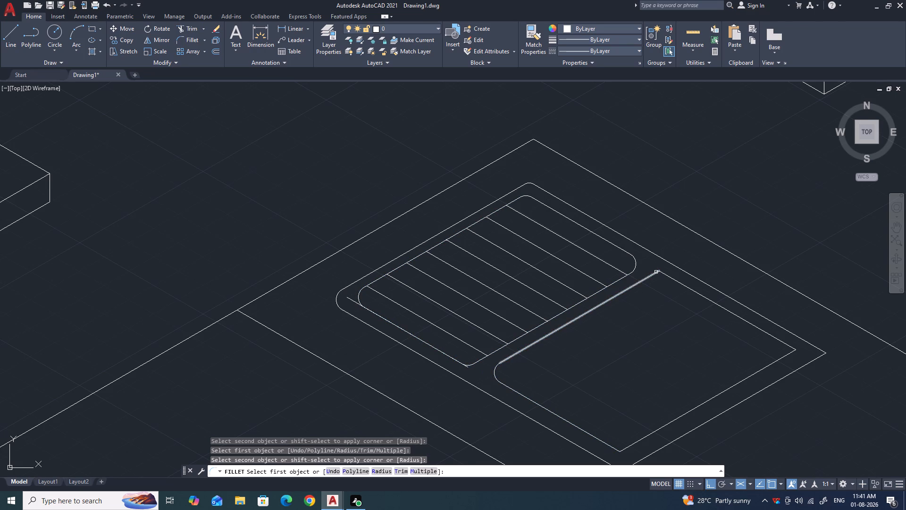
left_click(653, 274)
left_click(665, 275)
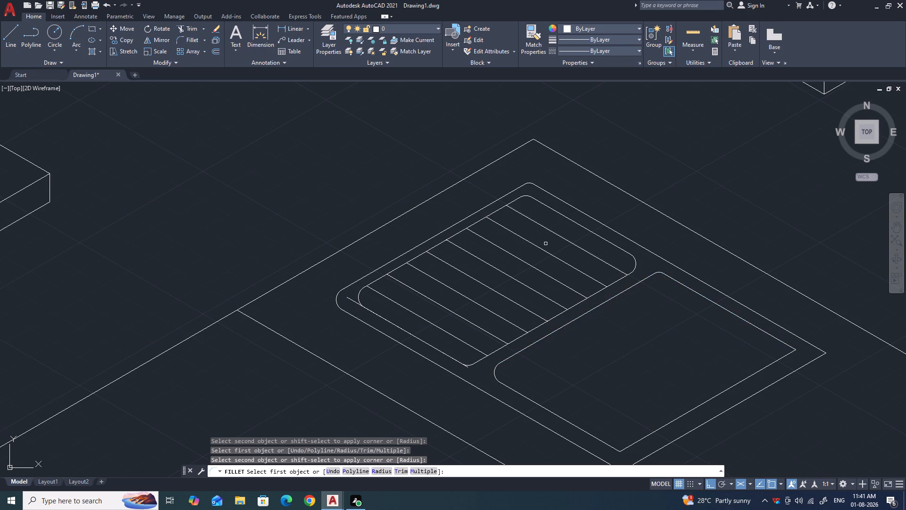
scroll(544, 243, "down", 1)
left_click(678, 295)
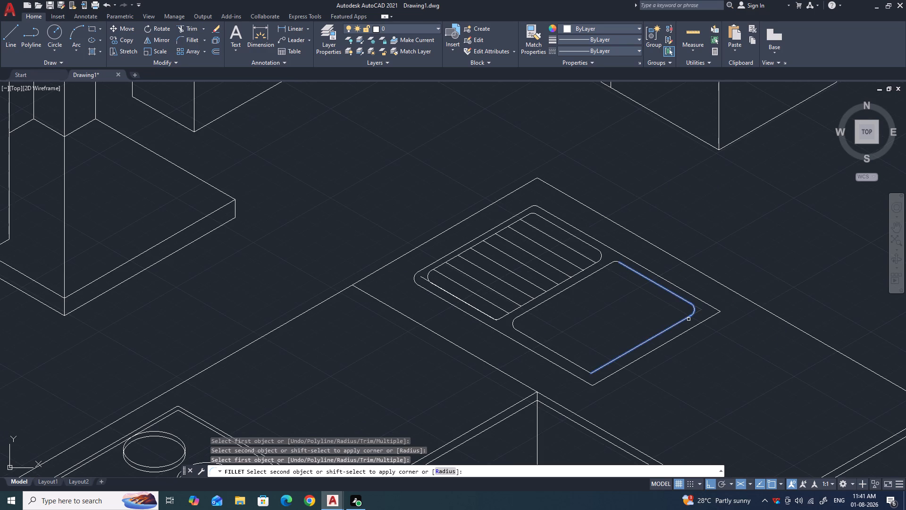
left_click(688, 319)
left_click(602, 367)
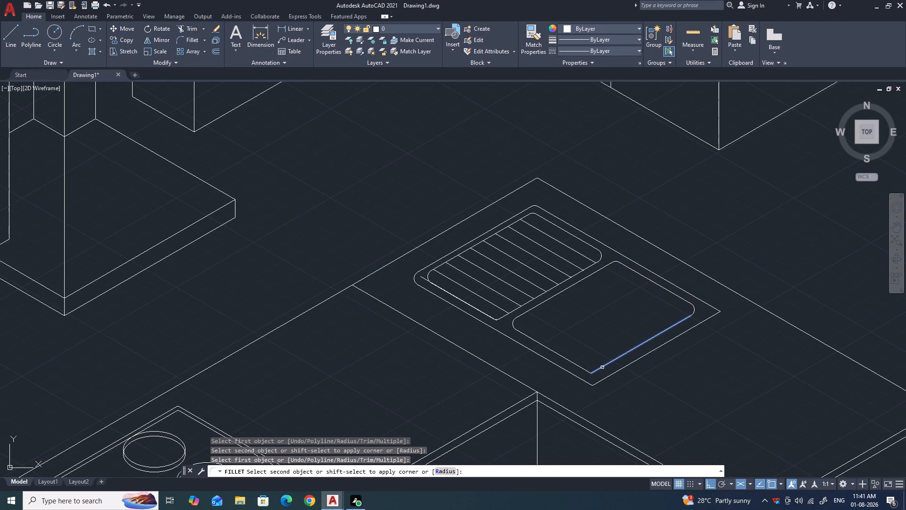
left_click(584, 370)
scroll(424, 279, "up", 1)
key("Escape")
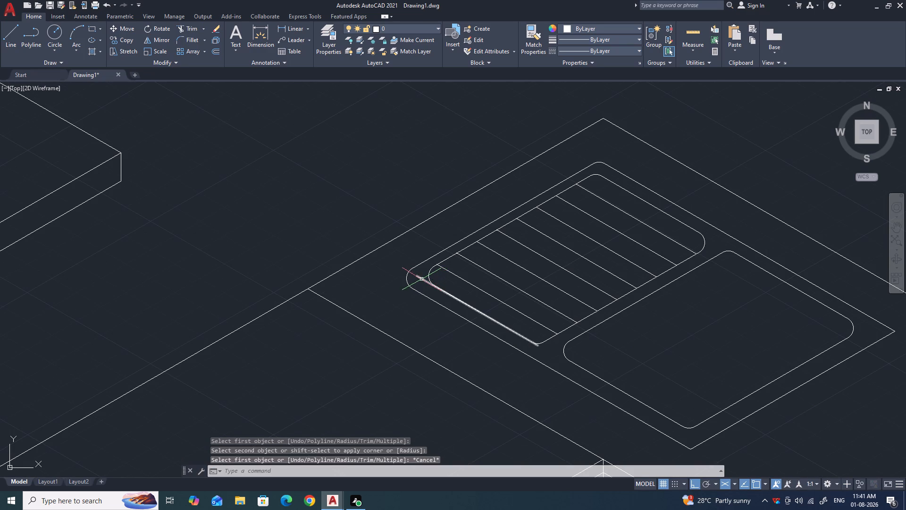
Erase the duplicate straight line that runs past the rounded corners on the ribbed basin's edge nearest the hob.
left_click(421, 279)
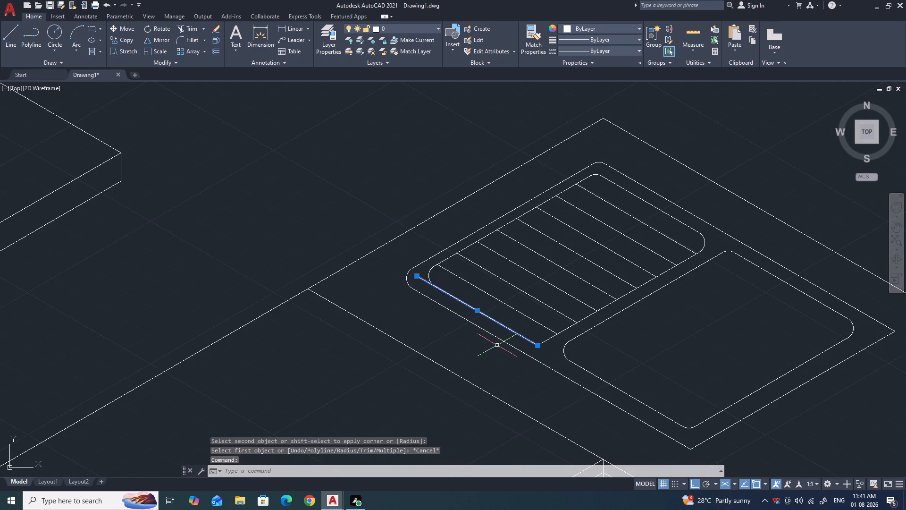
key("Delete")
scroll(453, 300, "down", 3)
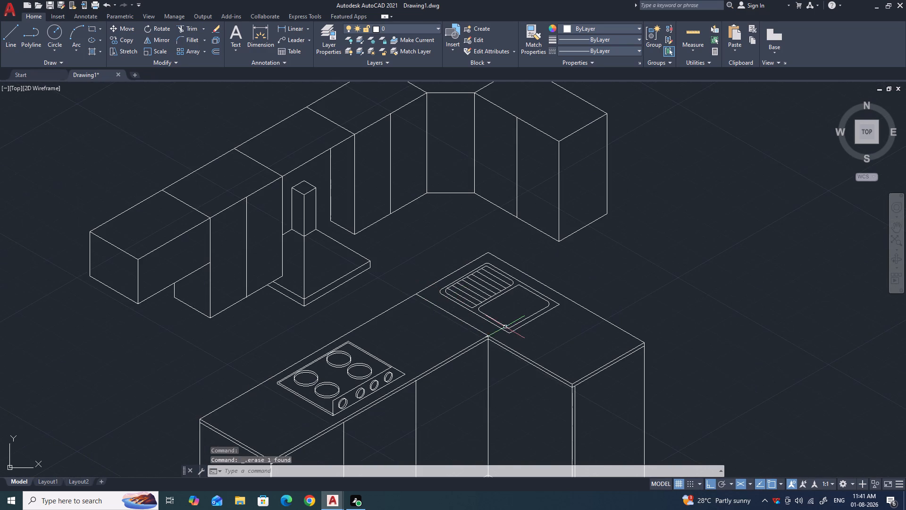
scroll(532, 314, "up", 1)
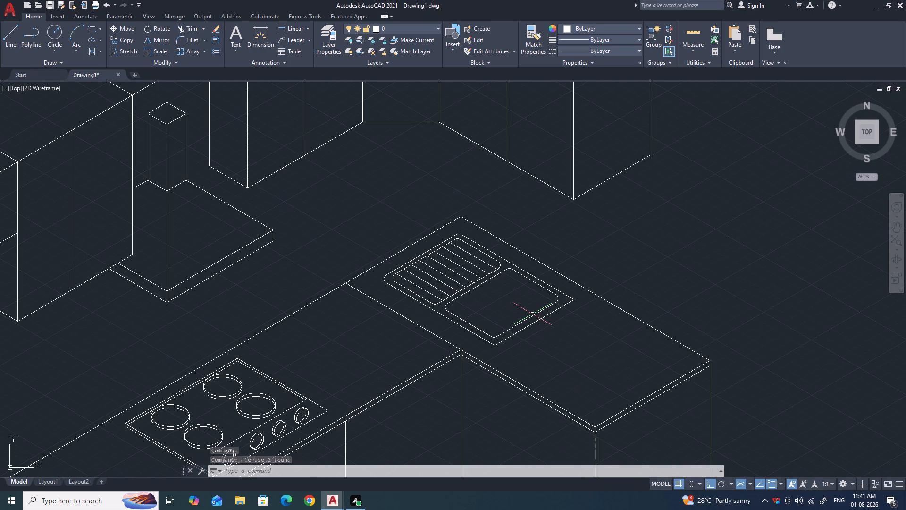
Fillet the sink outline's two remaining square corners, beside the plain basin, with radius 20 using the Multiple option.
key("f")
key("Return")
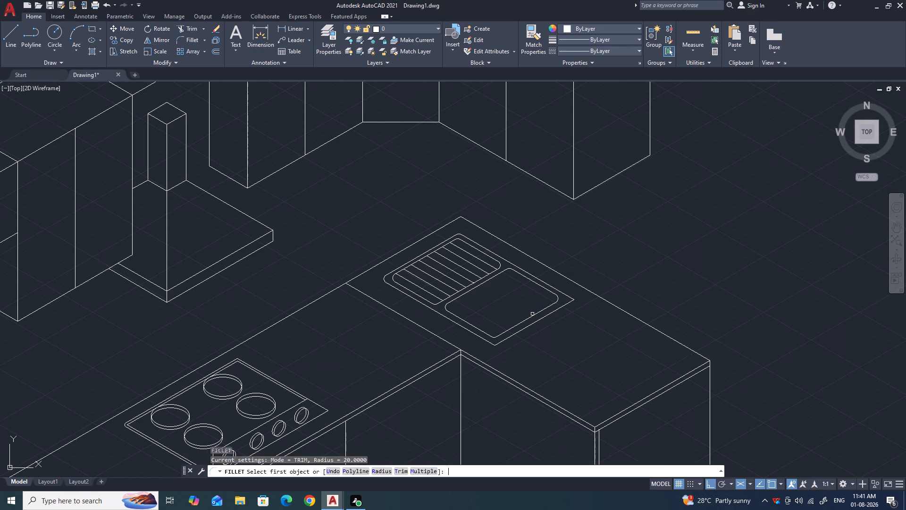
key("space")
key("space")
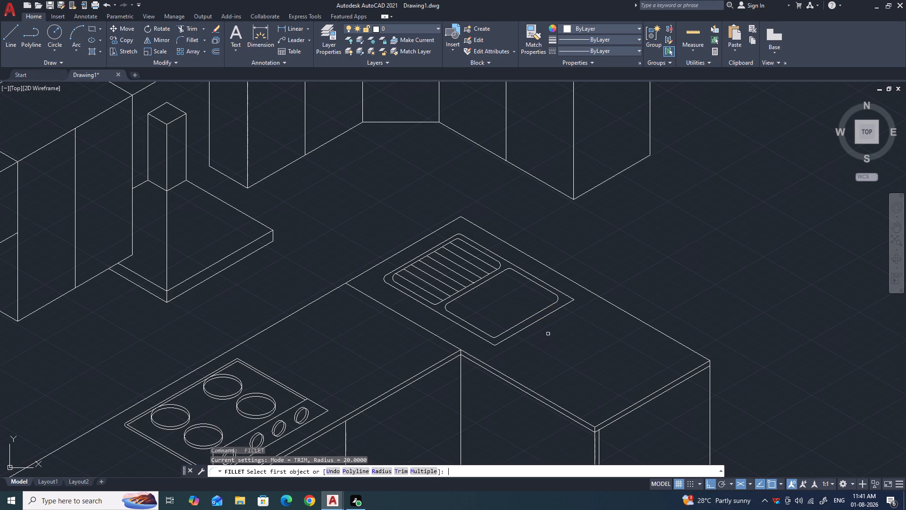
left_click(420, 472)
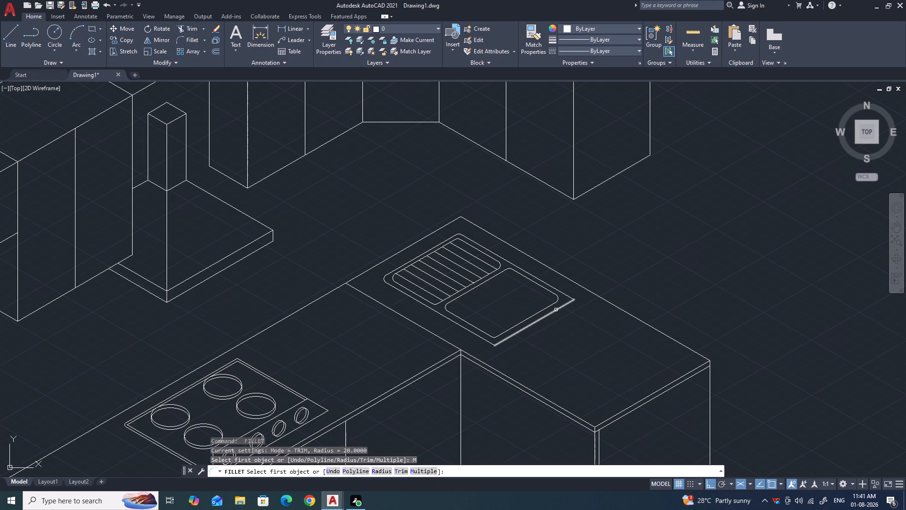
left_click(556, 310)
left_click(568, 296)
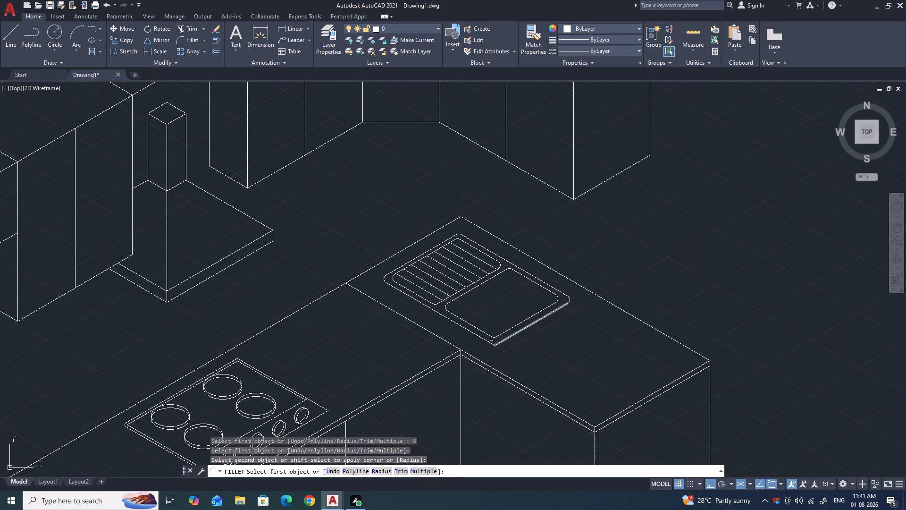
left_click(489, 342)
left_click(501, 342)
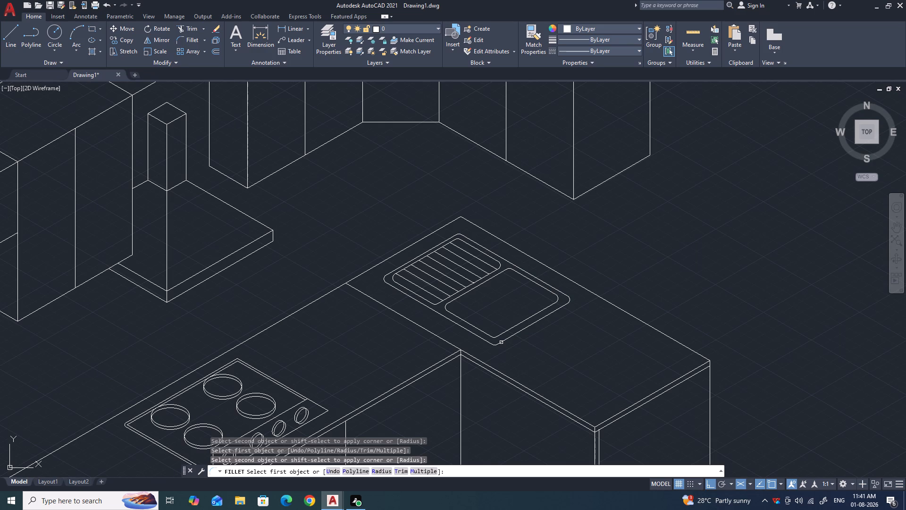
key("Escape")
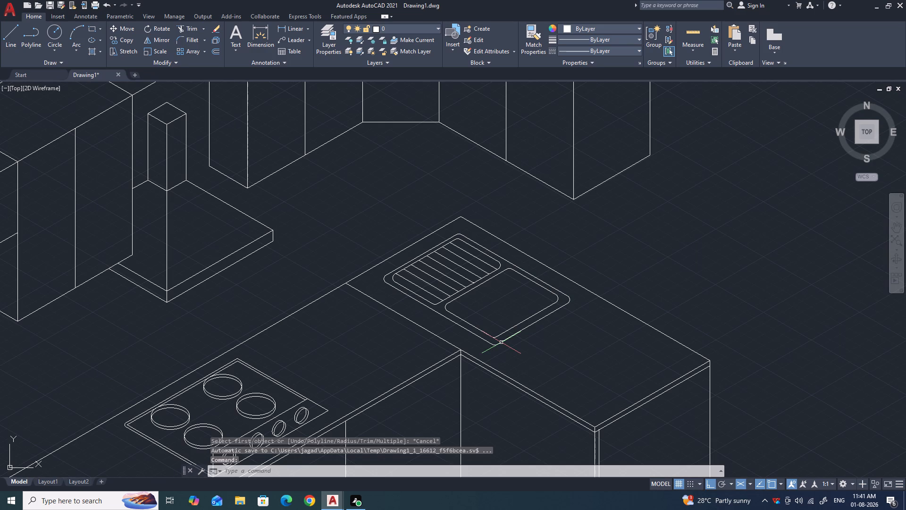
Draw an isometric line across the upper part of the lower unit front below the hob, between its two vertical edges.
scroll(462, 304, "down", 4)
scroll(345, 275, "up", 1)
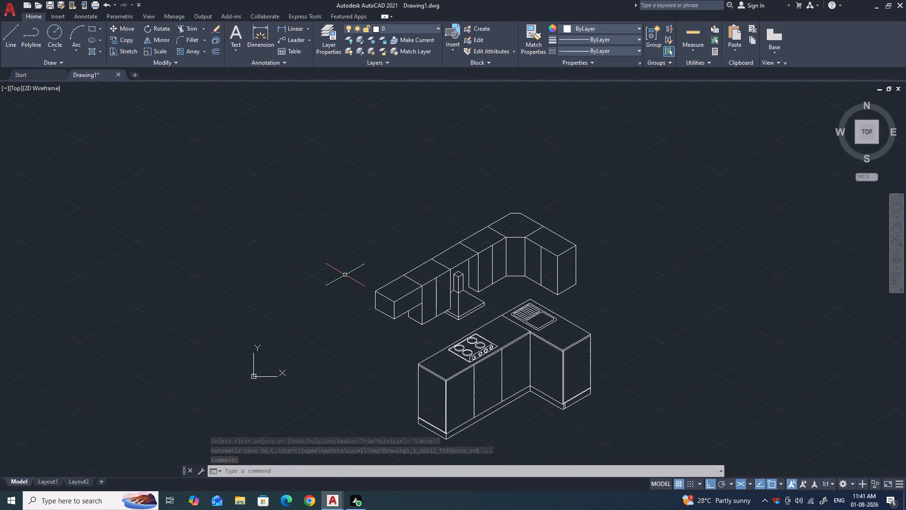
scroll(345, 275, "down", 1)
scroll(429, 341, "up", 3)
key("l")
key("Return")
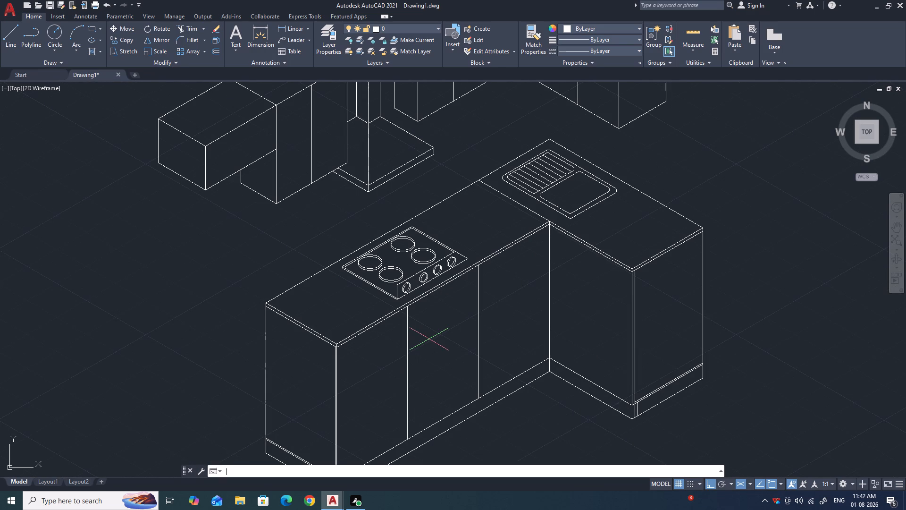
left_click(410, 331)
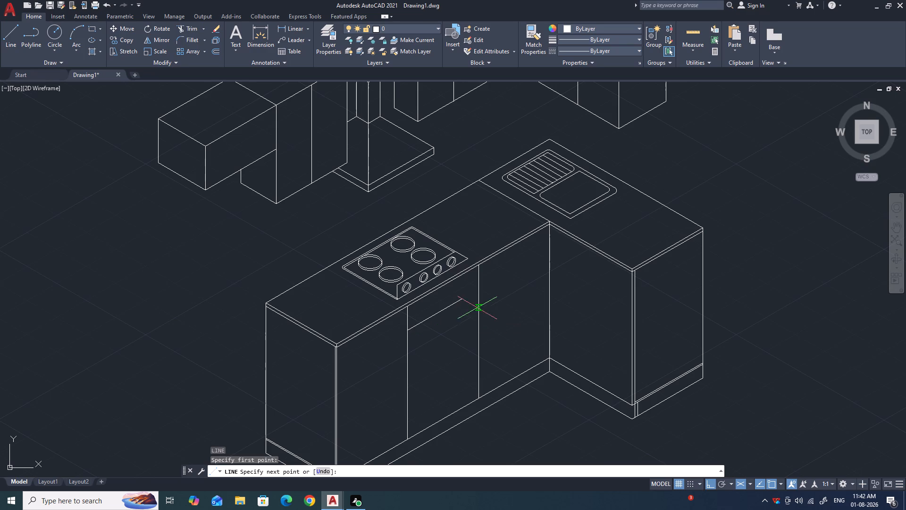
left_click(478, 289)
key("Escape")
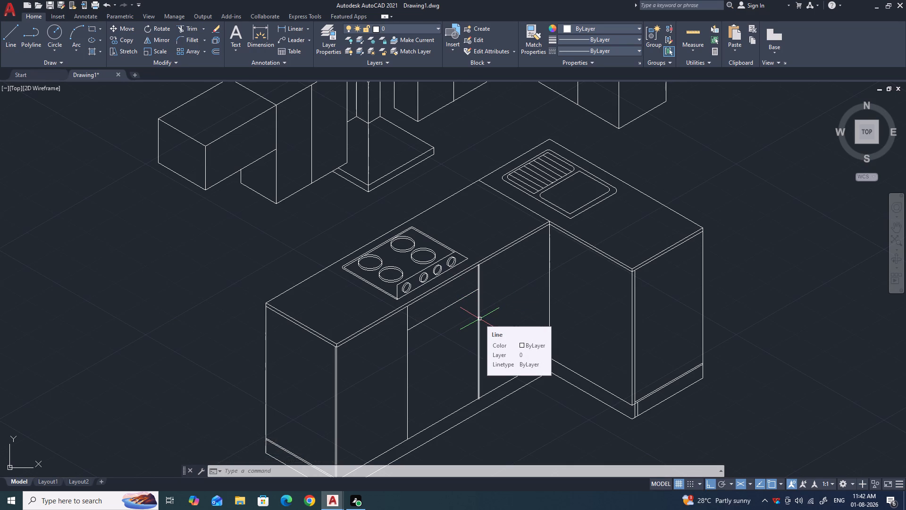
Draw a second parallel line across the bottom part of the same unit front, between its two vertical edges.
key("l")
key("Return")
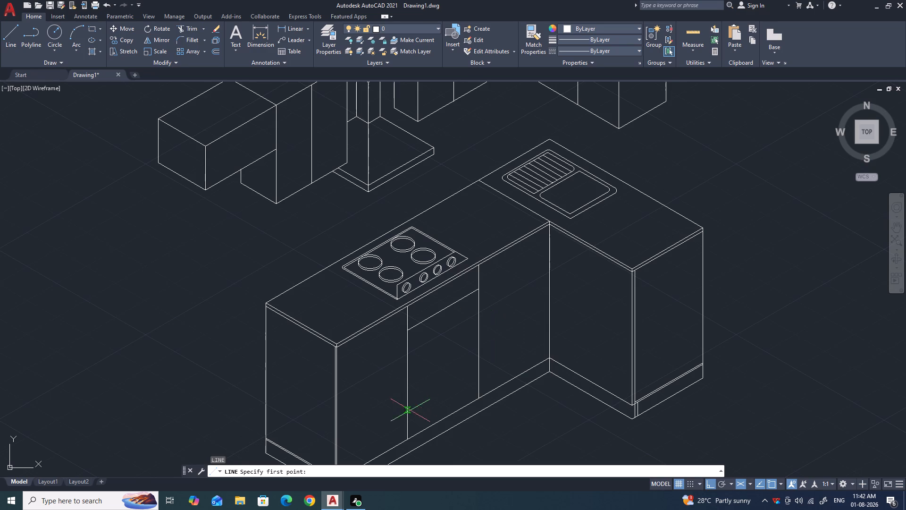
left_click(408, 416)
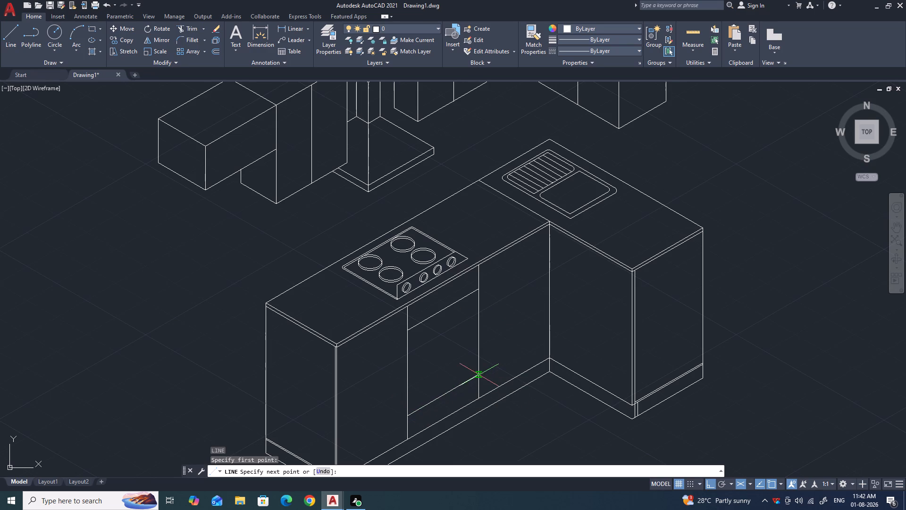
left_click(479, 375)
key("Escape")
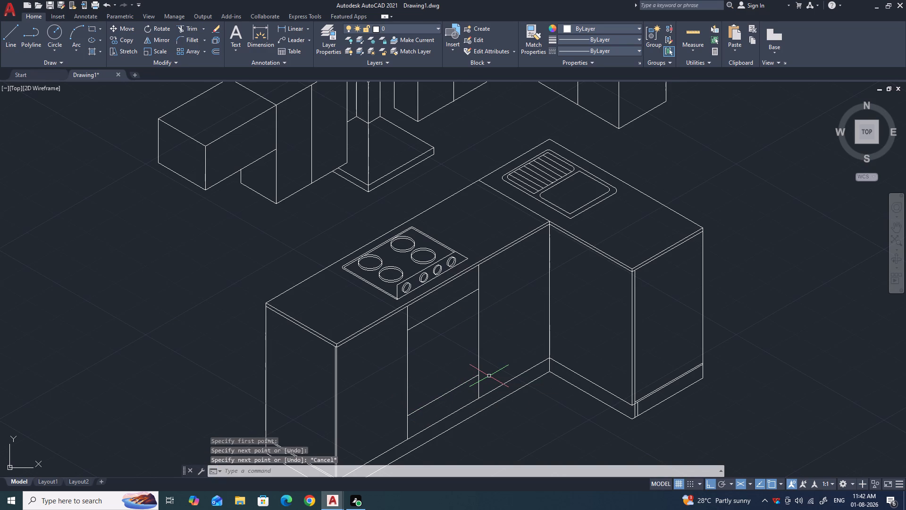
Draw a closed four-sided isometric oven window about 444 wide between the two lines, using the right isoplane for its vertical sides.
key("l")
key("Return")
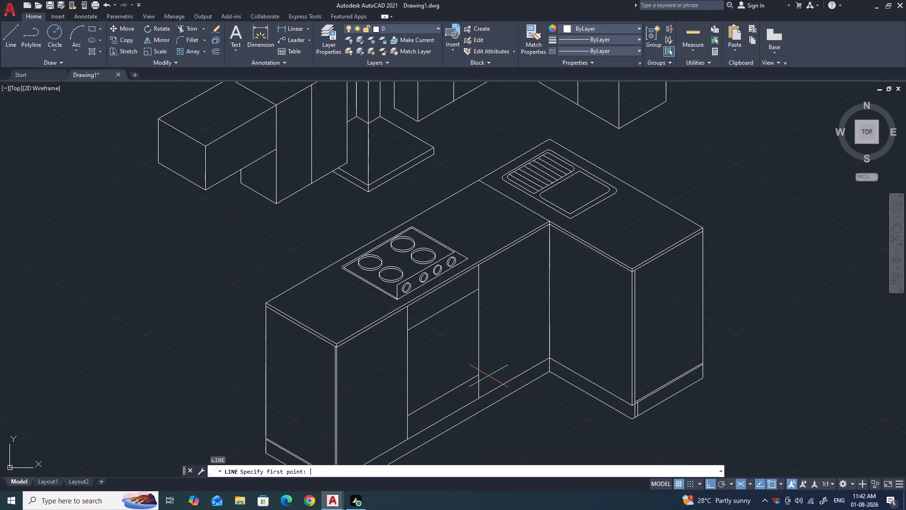
left_click(418, 341)
left_click(470, 310)
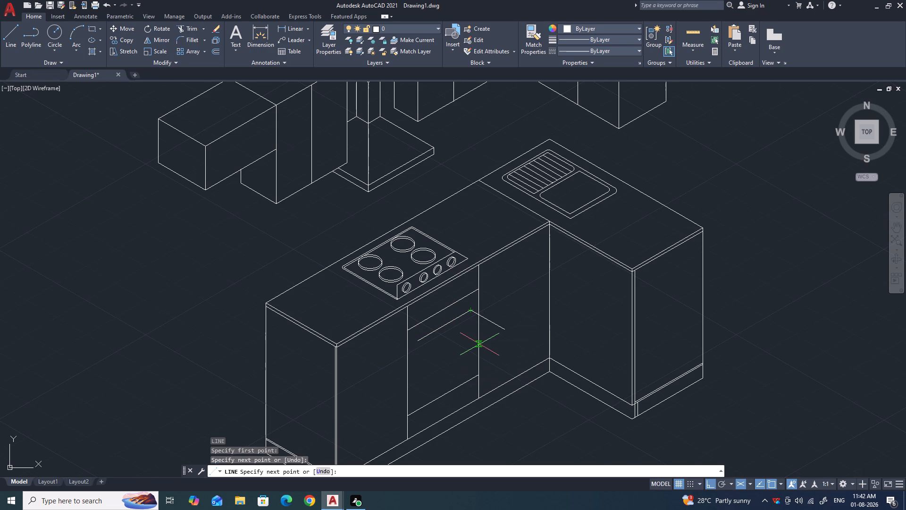
key("F5")
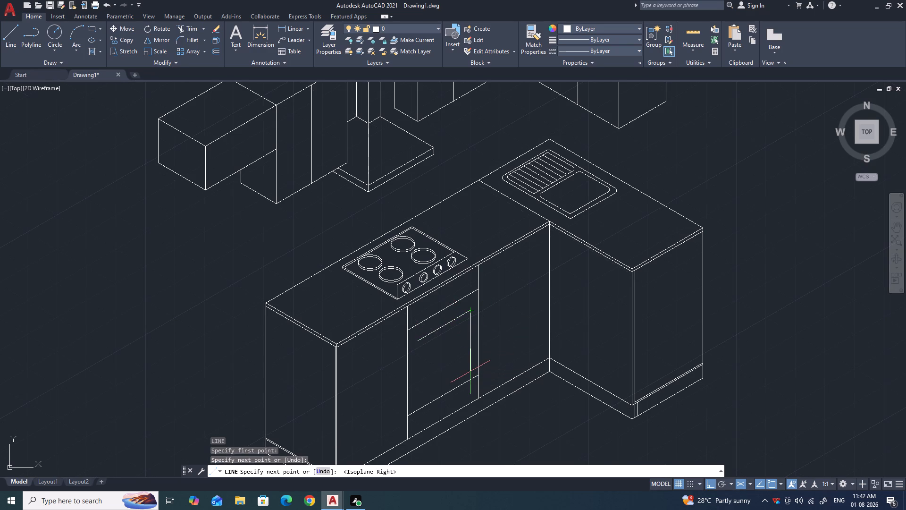
left_click(470, 369)
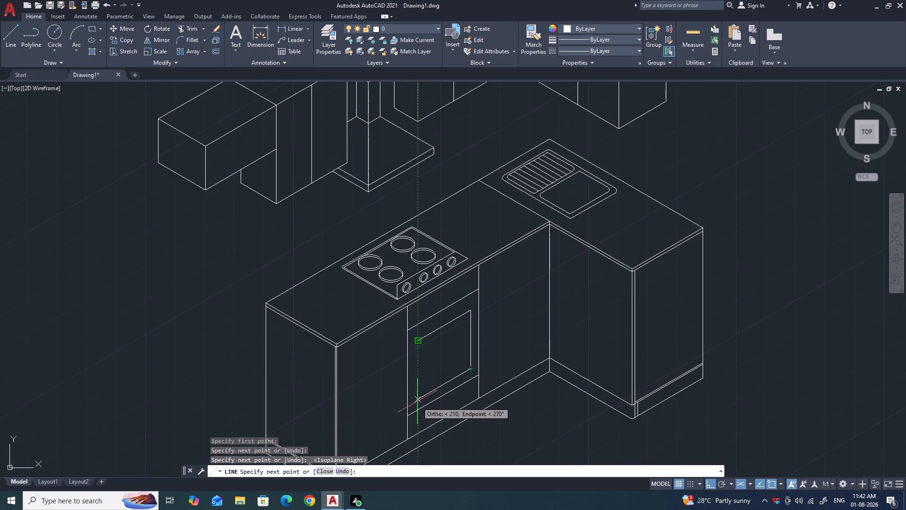
left_click(417, 401)
left_click(416, 342)
key("Escape")
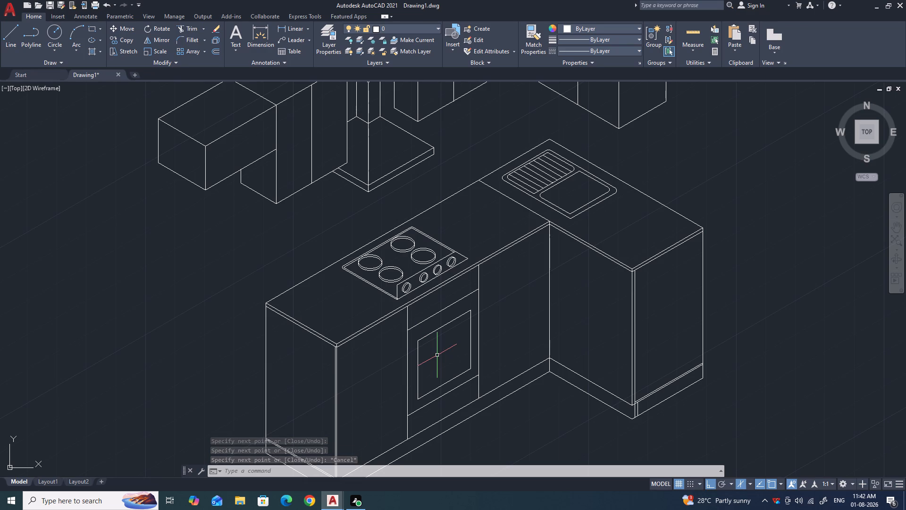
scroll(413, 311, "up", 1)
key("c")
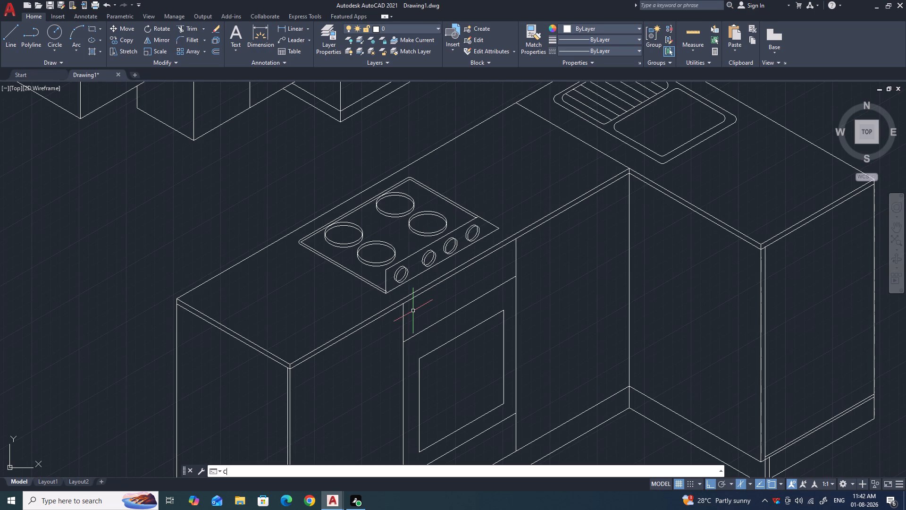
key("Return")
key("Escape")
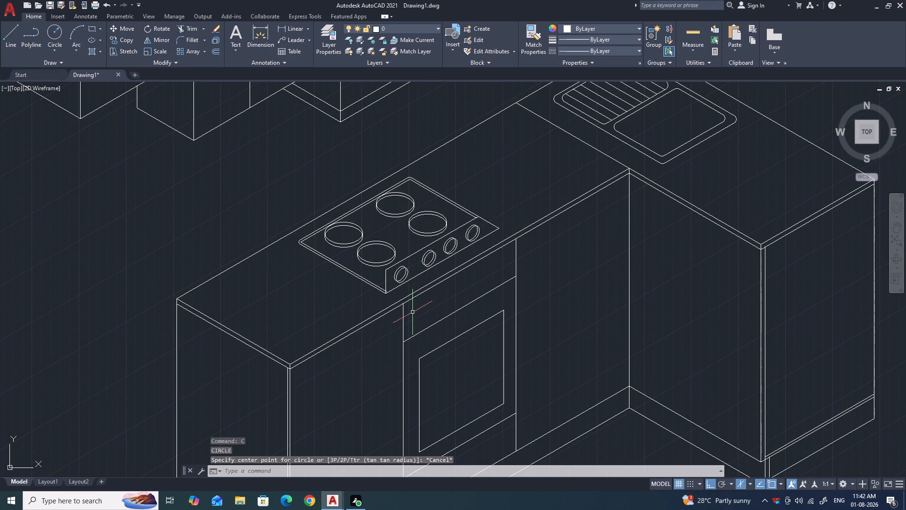
Draw a small isocircle knob near the hob-corner end of the strip above the oven window, on the right isoplane.
key("e")
key("l")
key("Return")
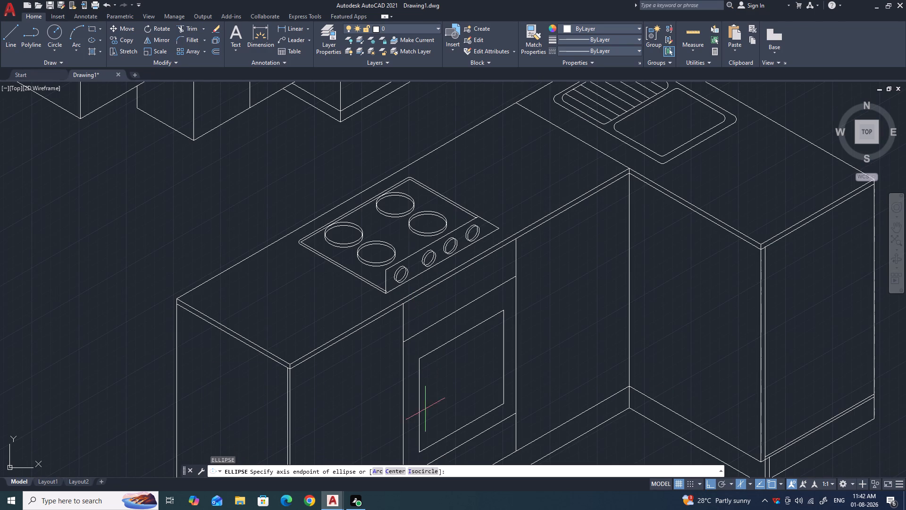
left_click(414, 473)
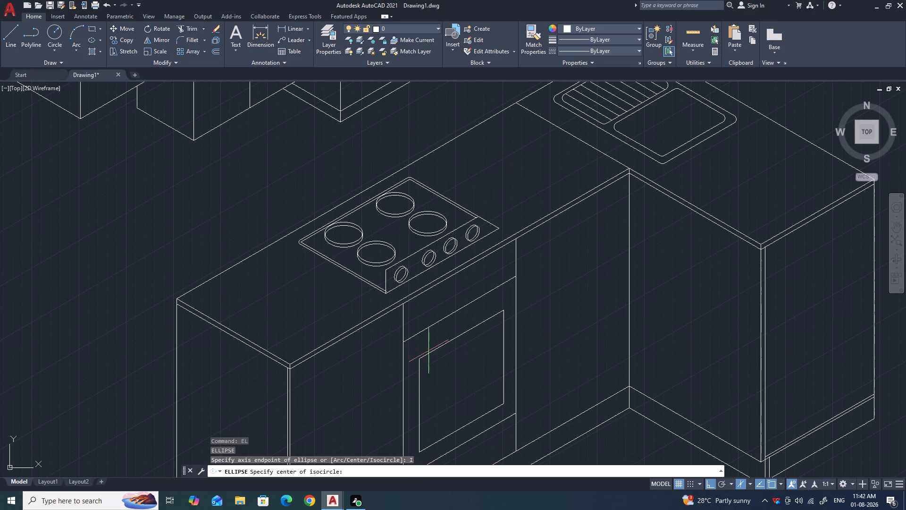
scroll(413, 324, "up", 2)
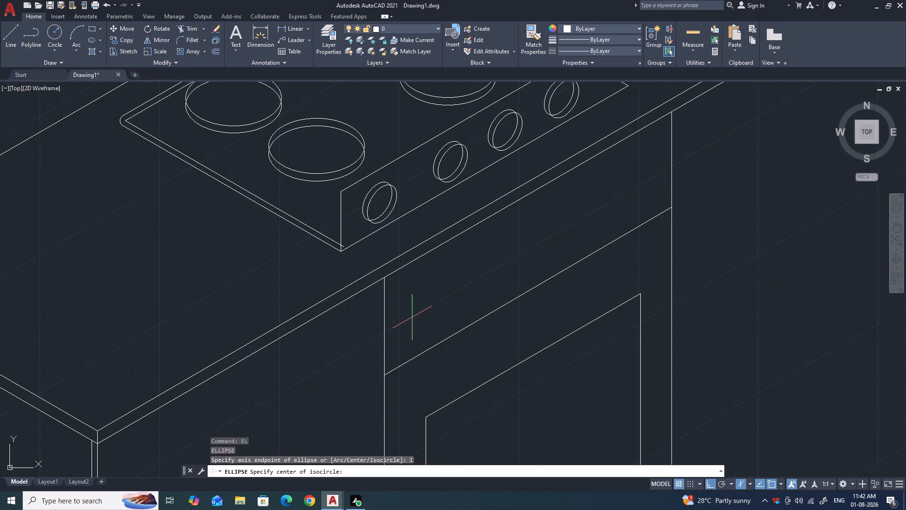
scroll(403, 302, "up", 1)
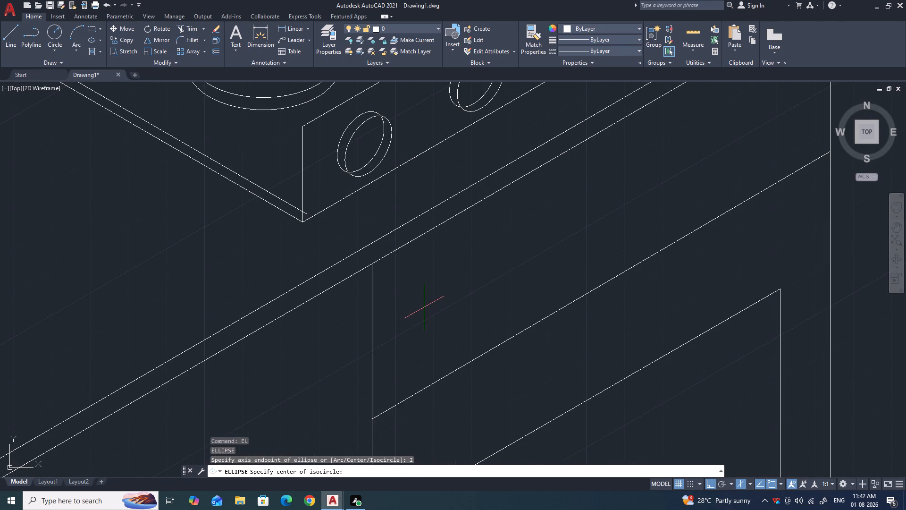
left_click(424, 307)
left_click(433, 331)
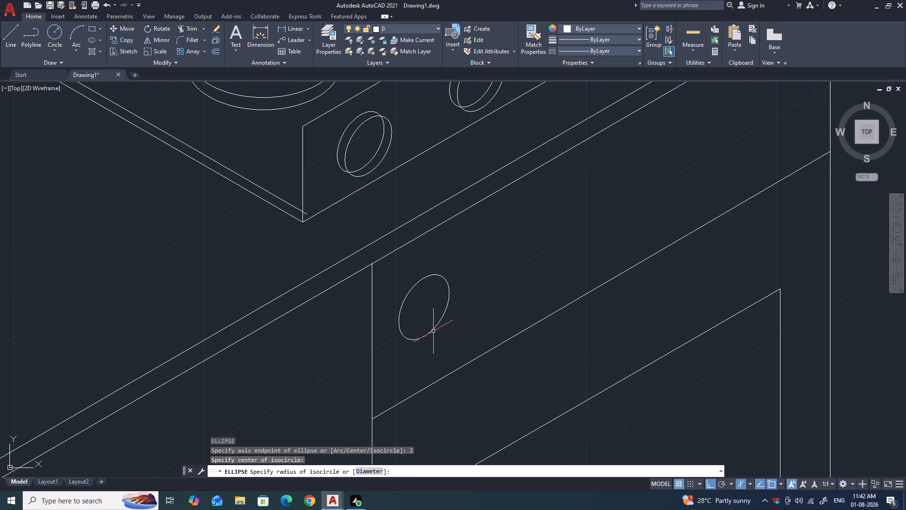
Copy the new isocircle a short distance along the 330° direction on the left isoplane to give the knob thickness.
left_click(433, 331)
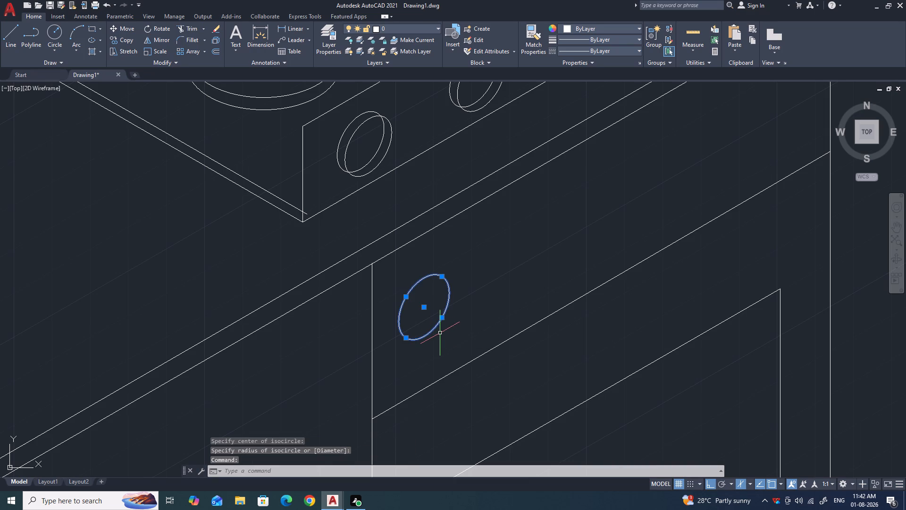
type("CO")
key("Return")
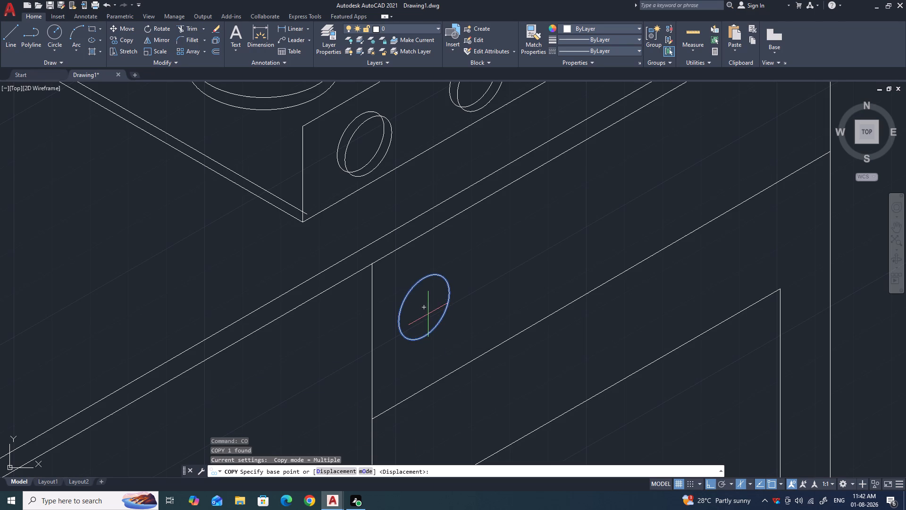
left_click(423, 310)
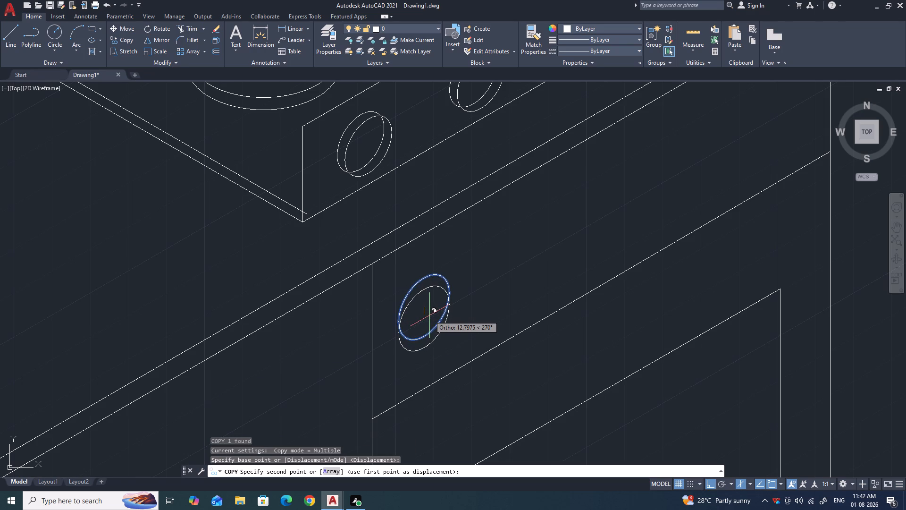
key("F5")
left_click(429, 315)
key("Escape")
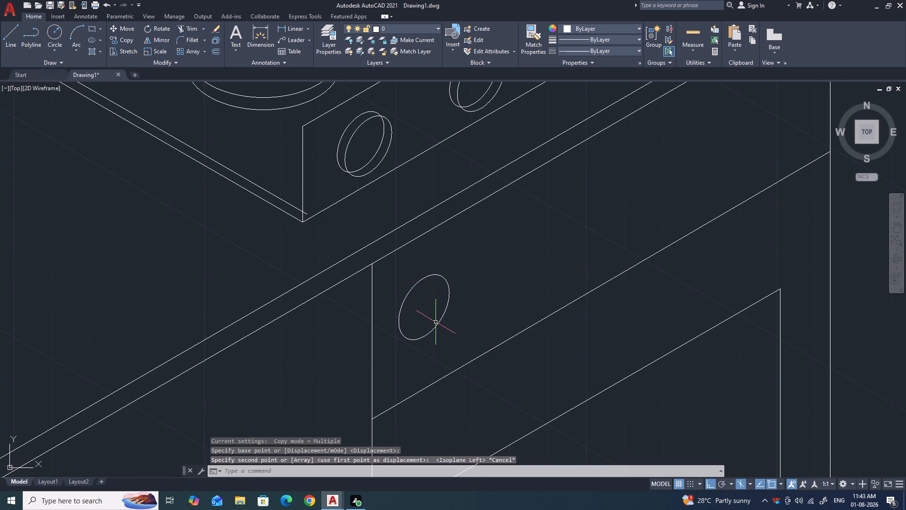
key("space")
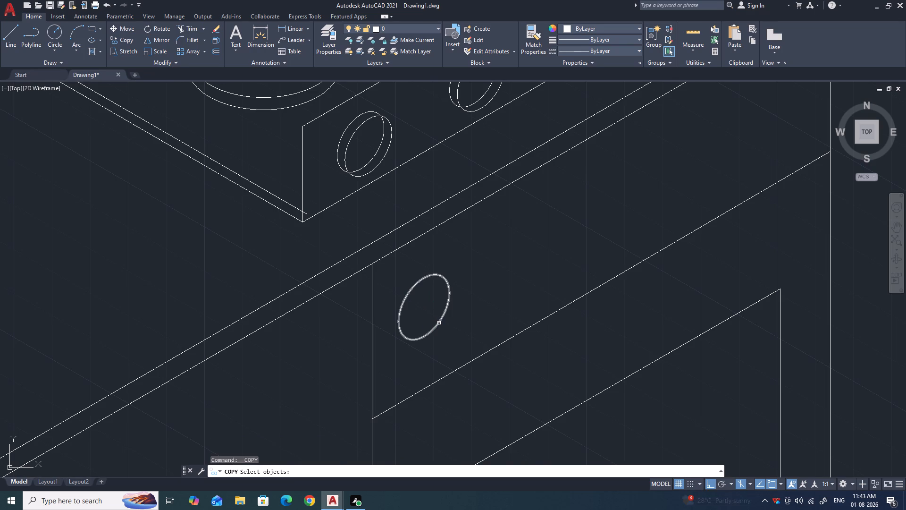
left_click(439, 323)
key("space")
left_click(424, 309)
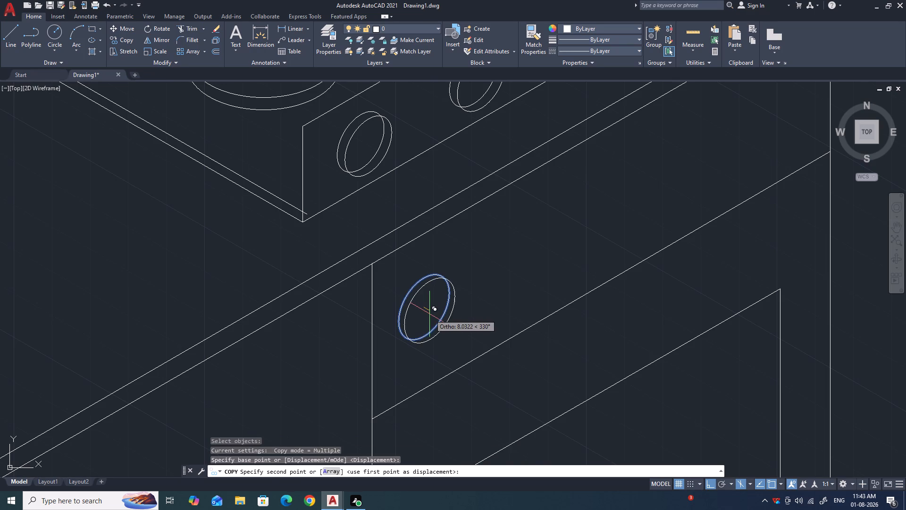
left_click(430, 315)
key("Escape")
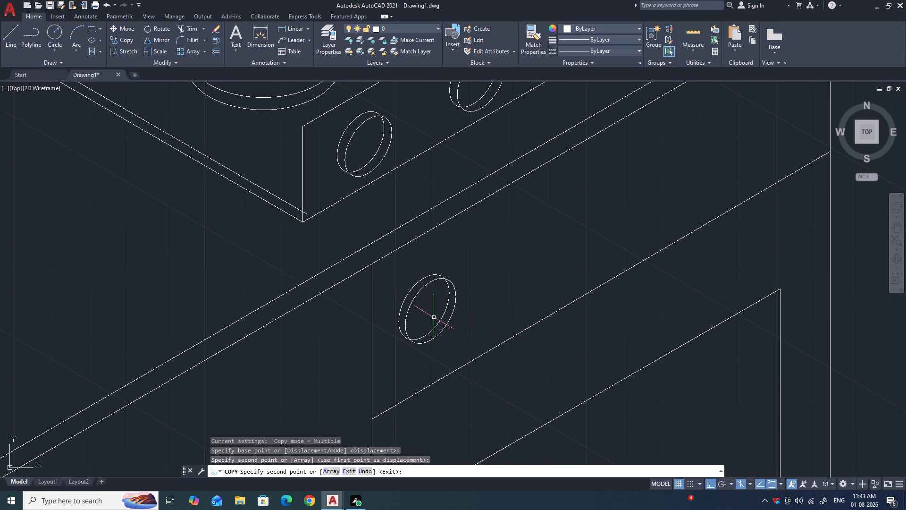
Copy the two-circle oven knob along the 30° direction to two spots near the far end of the control strip, using the top isoplane.
left_click_drag(459, 342, 454, 337)
left_click(420, 304)
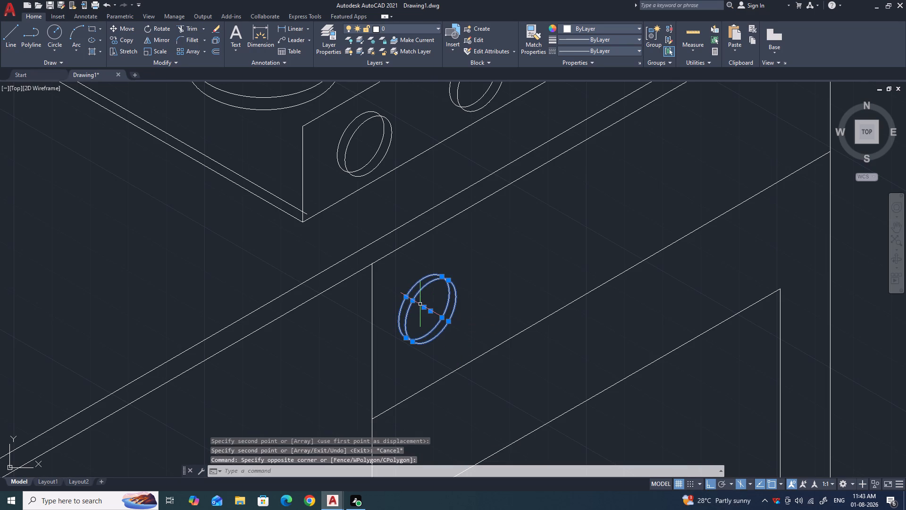
type("CO")
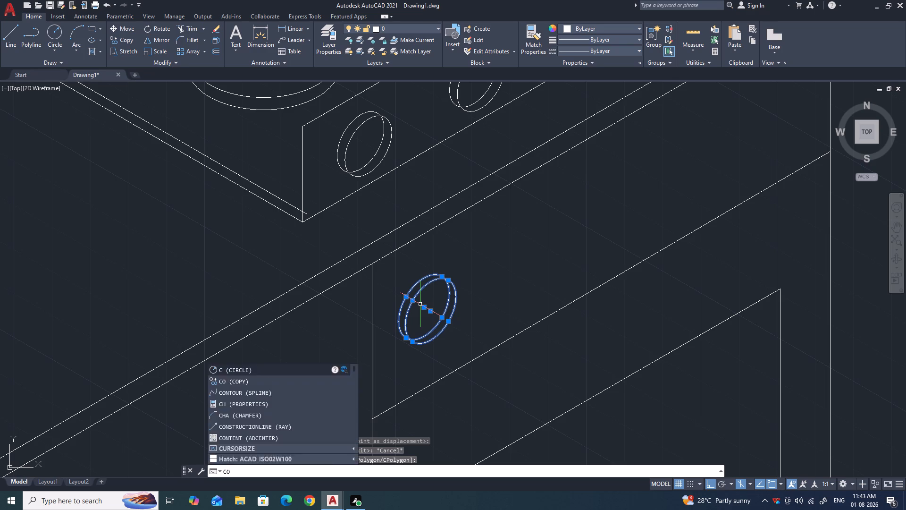
key("Return")
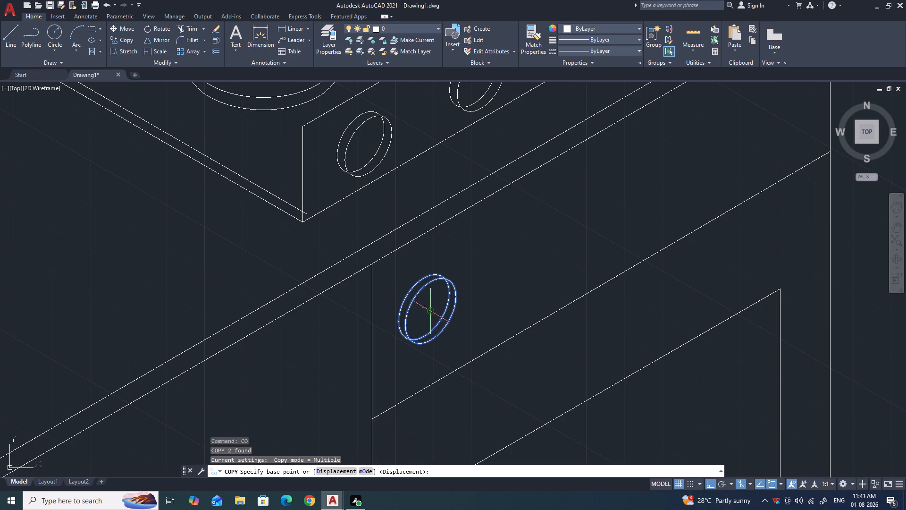
left_click(428, 313)
scroll(419, 315, "down", 2)
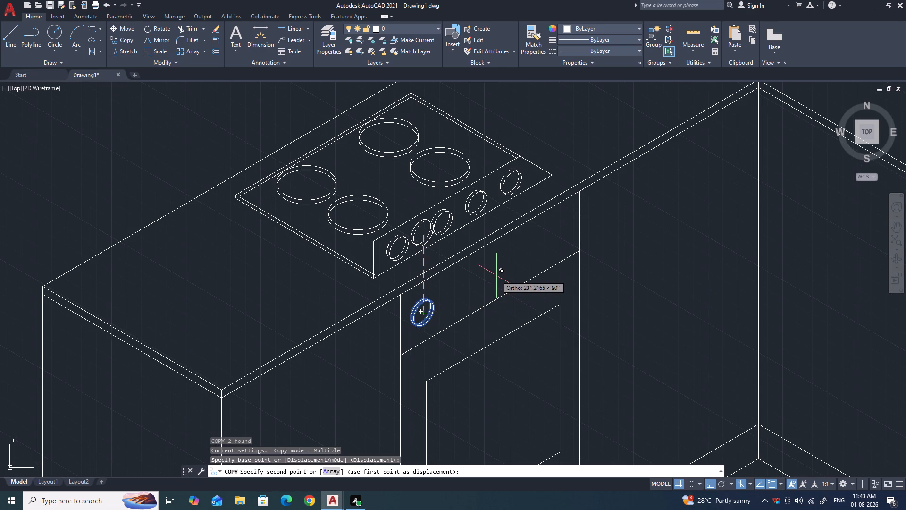
key("F5")
left_click(510, 265)
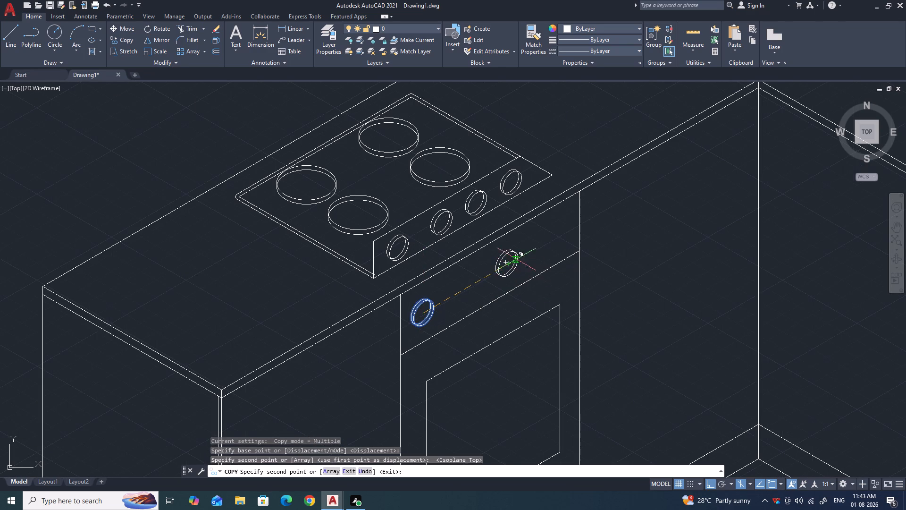
left_click(548, 245)
key("Escape")
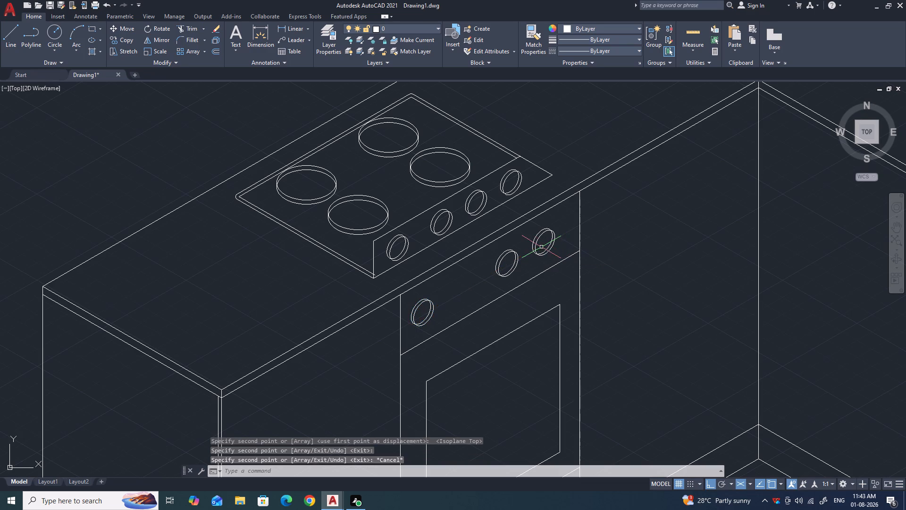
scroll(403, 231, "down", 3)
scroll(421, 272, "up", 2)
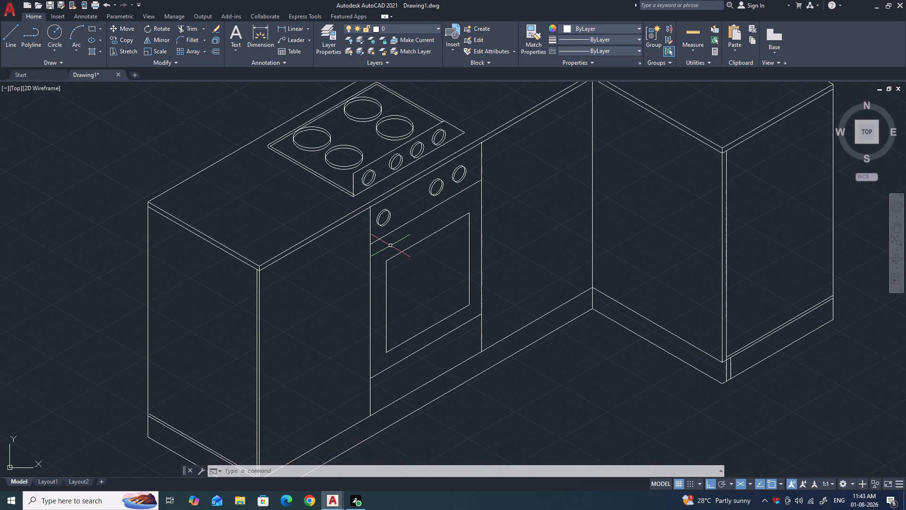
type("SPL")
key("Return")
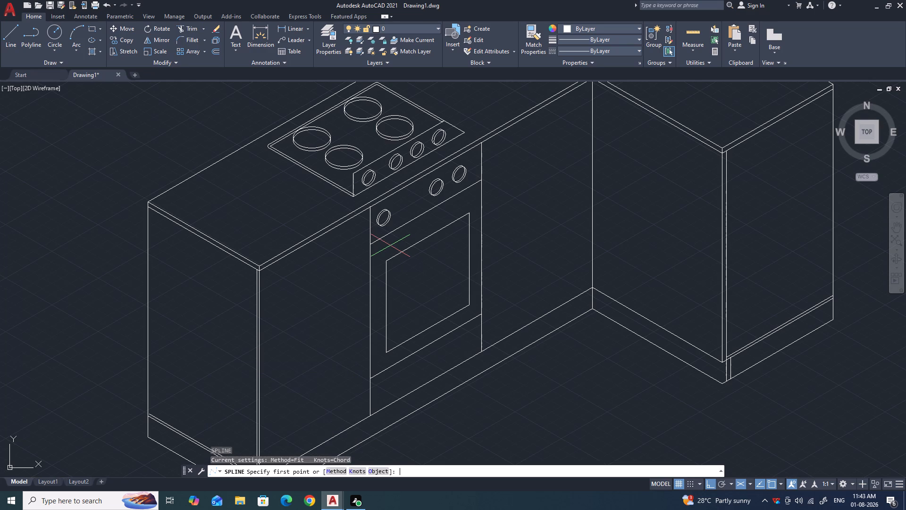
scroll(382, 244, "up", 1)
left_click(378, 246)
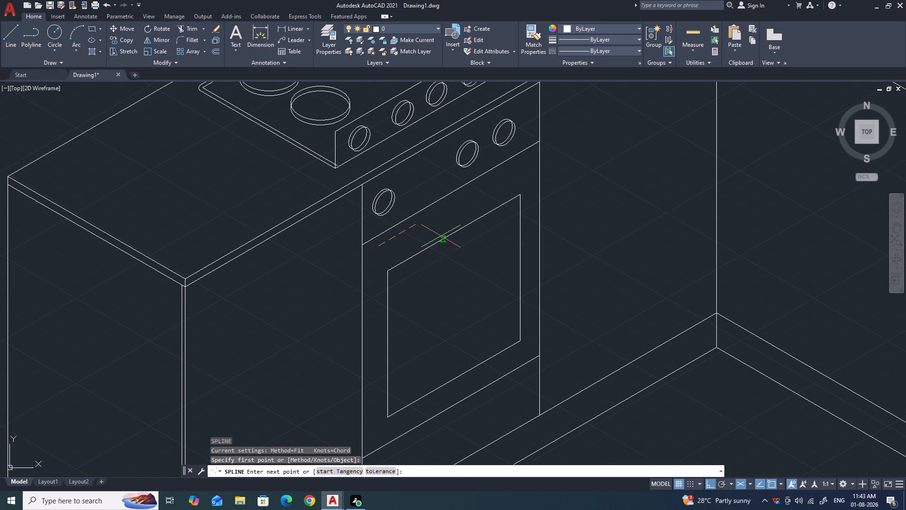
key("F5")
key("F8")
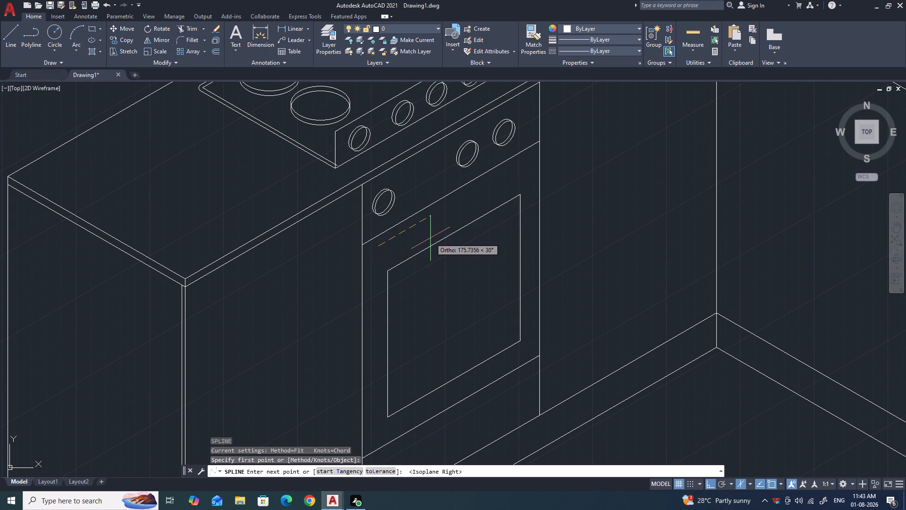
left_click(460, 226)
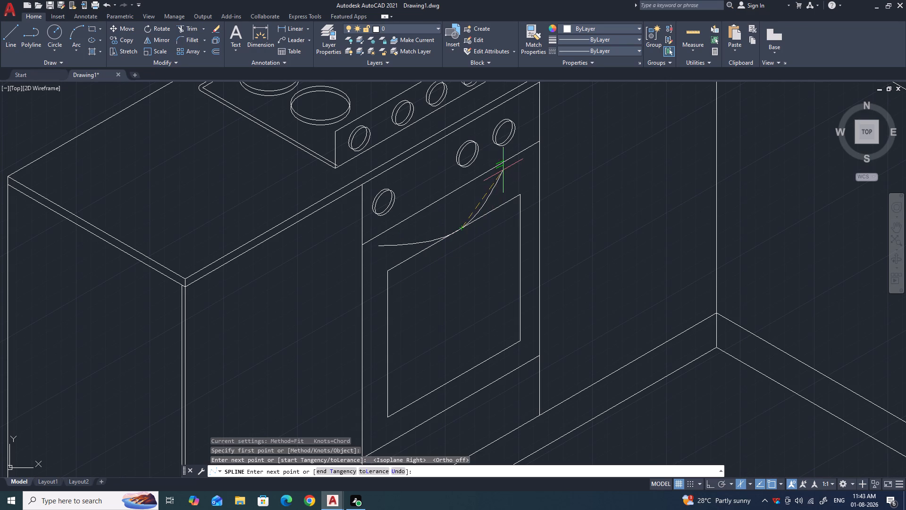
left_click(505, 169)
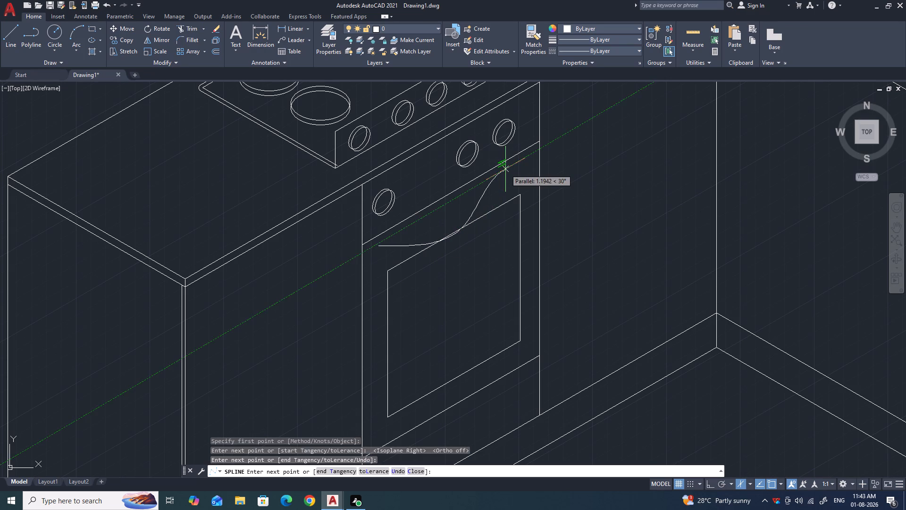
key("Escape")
Draw a three-point spline with Ortho off, sagging from one side of the oven door to the other, as the lower handle edge.
key("space")
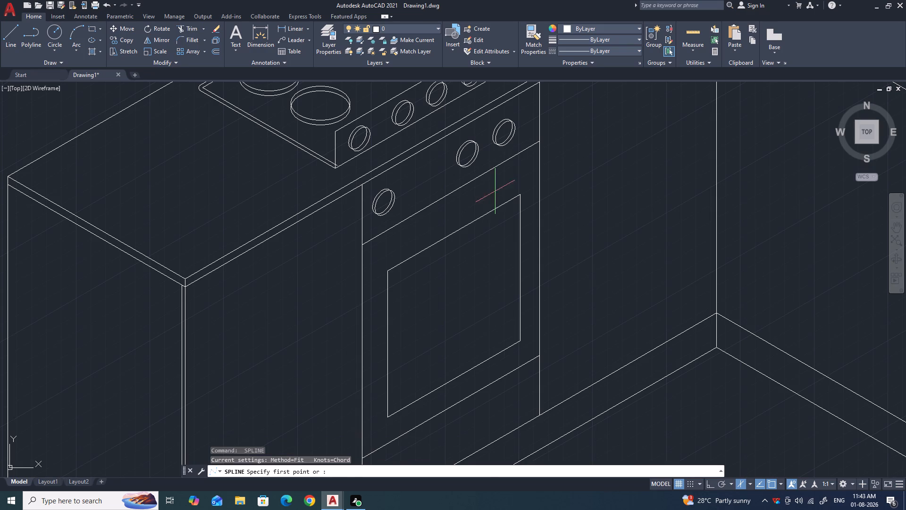
left_click(382, 243)
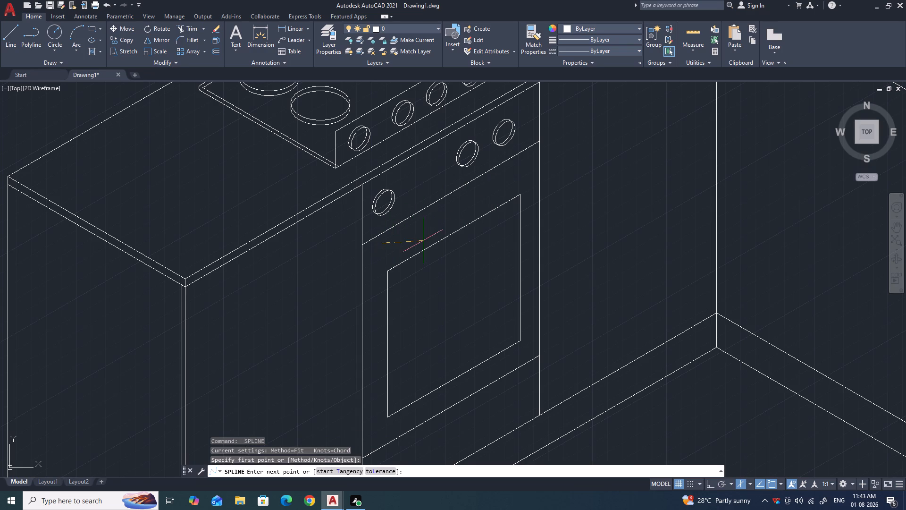
left_click(459, 223)
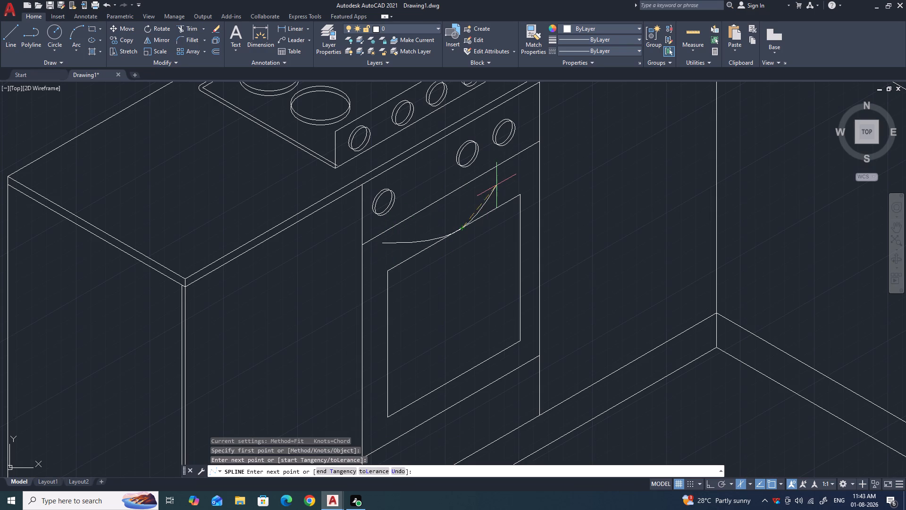
left_click(510, 166)
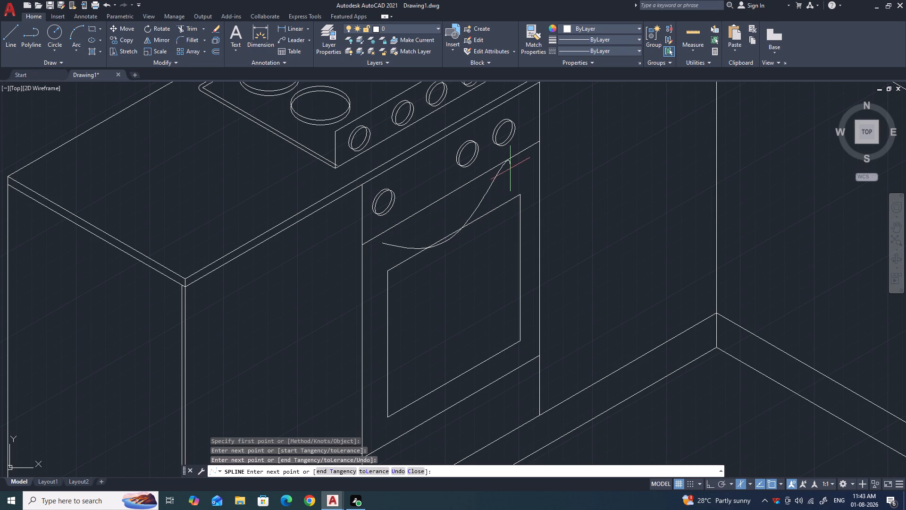
key("Return")
Copy the handle spline about 19 units in the 120° direction to form the handle's second edge.
left_click(494, 192)
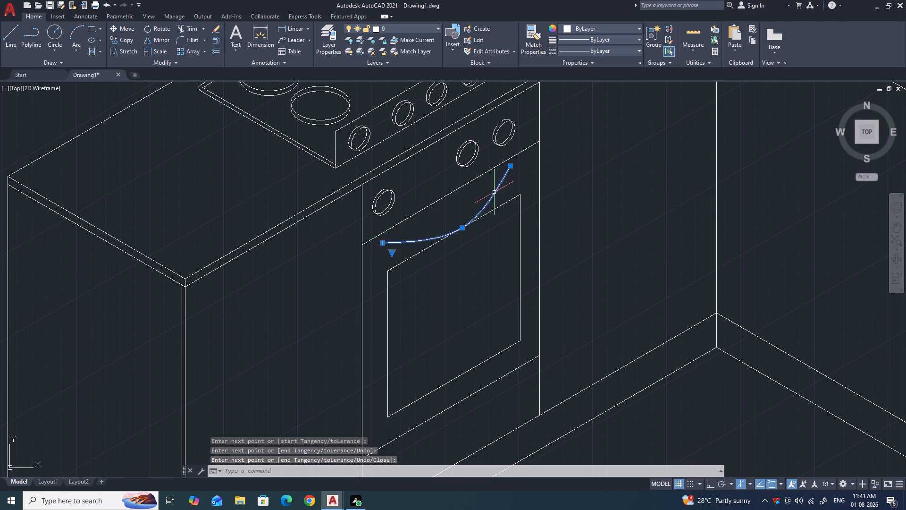
type("CO")
key("Return")
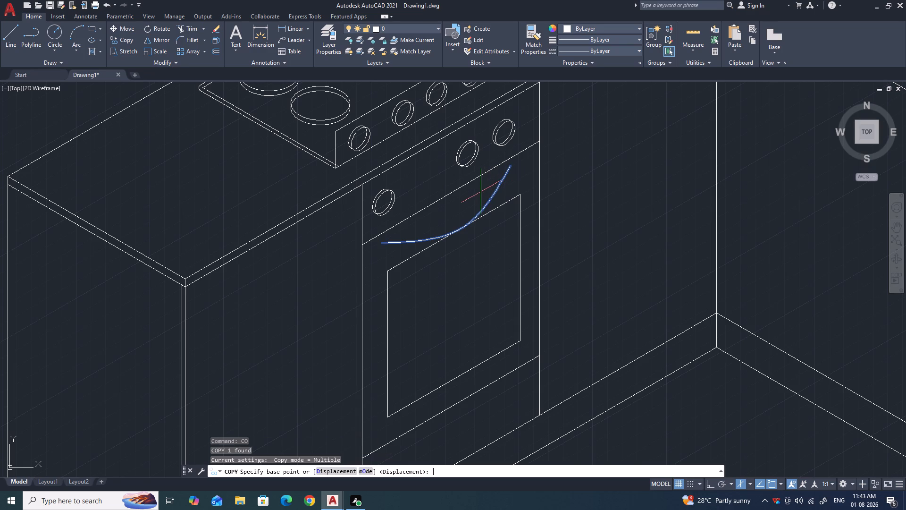
left_click(459, 229)
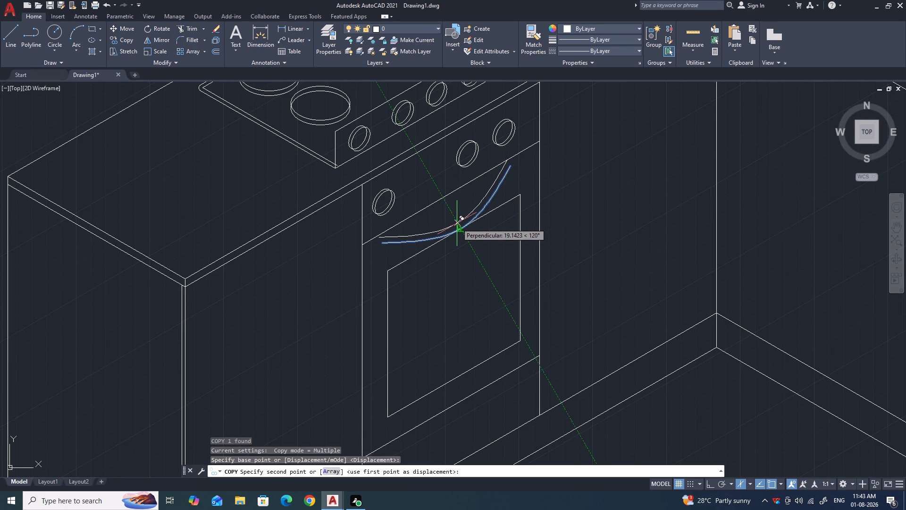
left_click(457, 224)
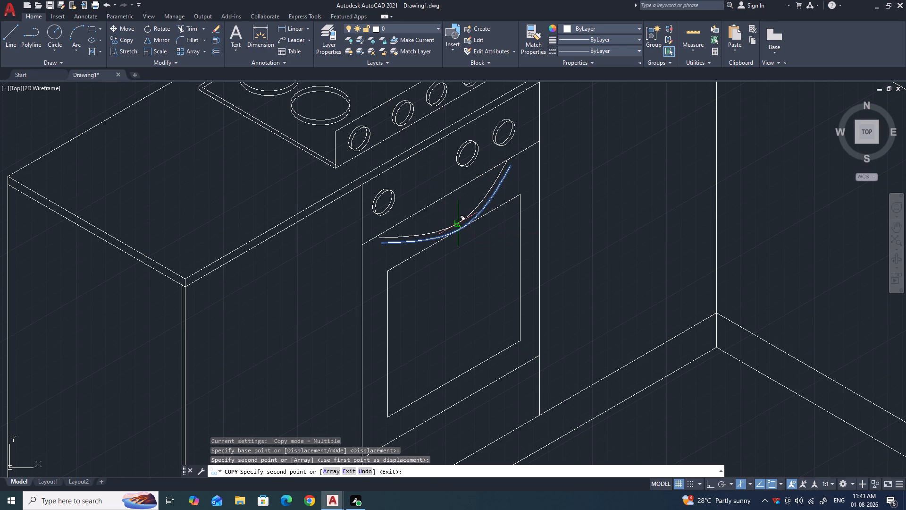
key("Escape")
Close both ends of the curved oven handle with short lines joining the endpoints of the two splines.
key("l")
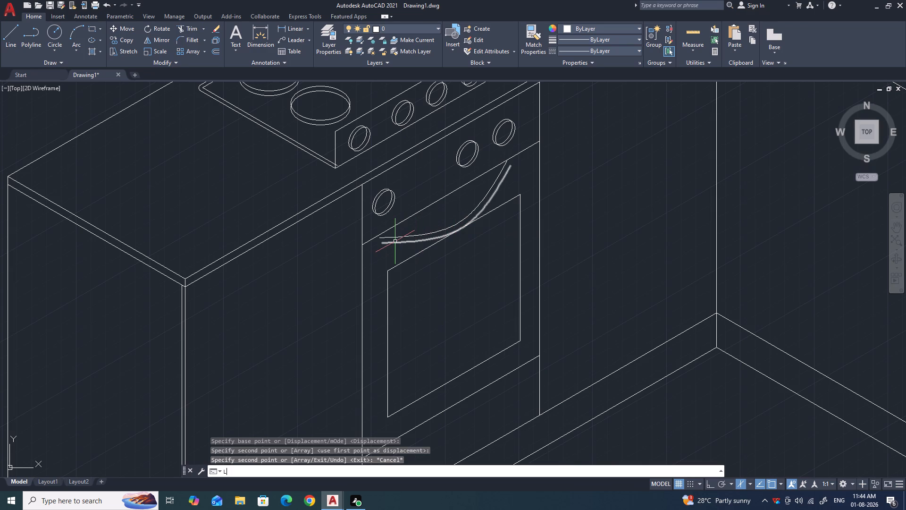
key("Return")
left_click(380, 240)
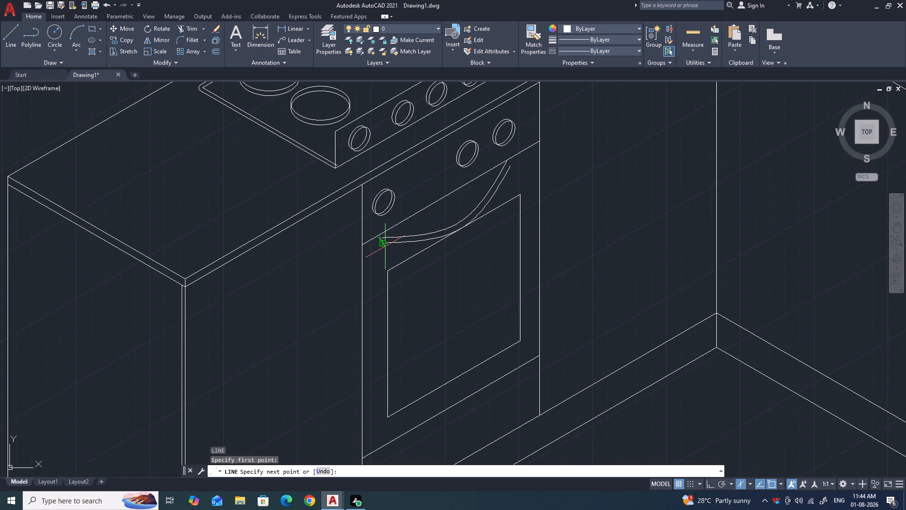
left_click(384, 246)
key("space")
key("space")
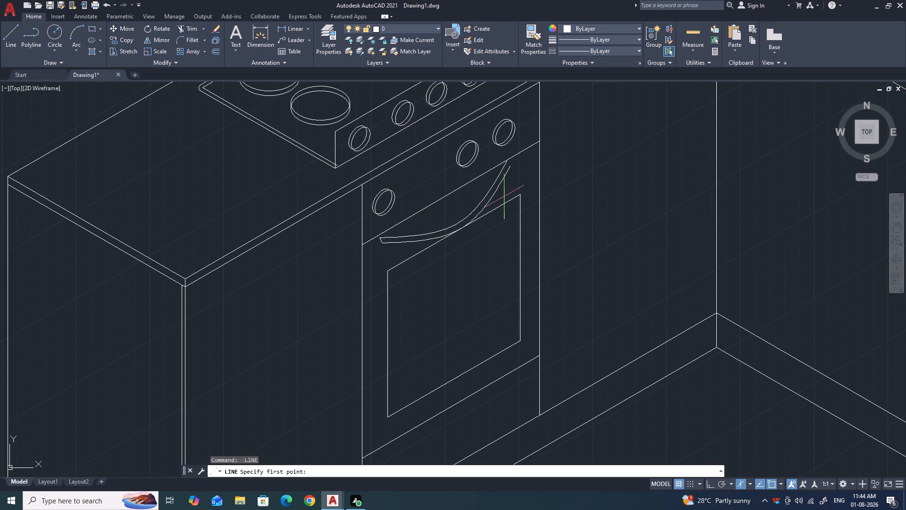
left_click(505, 160)
left_click(509, 166)
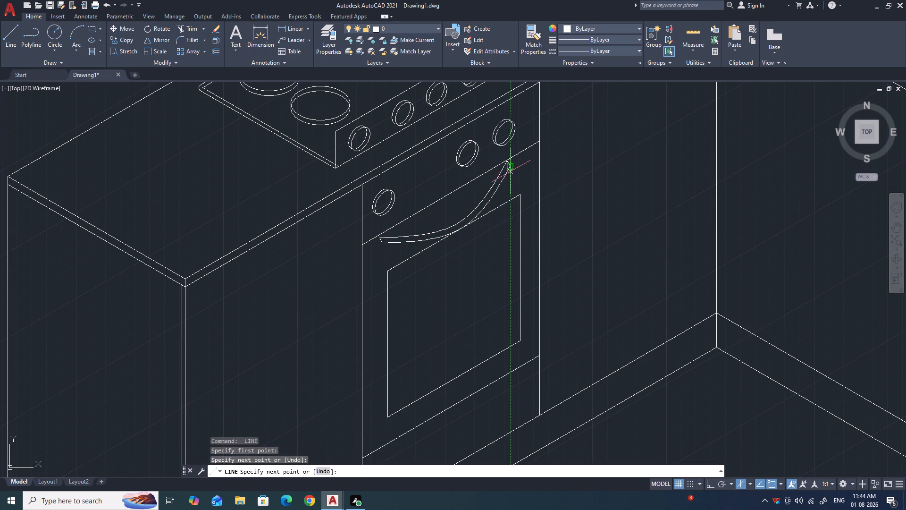
key("space")
Fillet the upper-left corner of the oven window with radius 20, using the Multiple option.
scroll(471, 202, "down", 1)
scroll(438, 225, "down", 2)
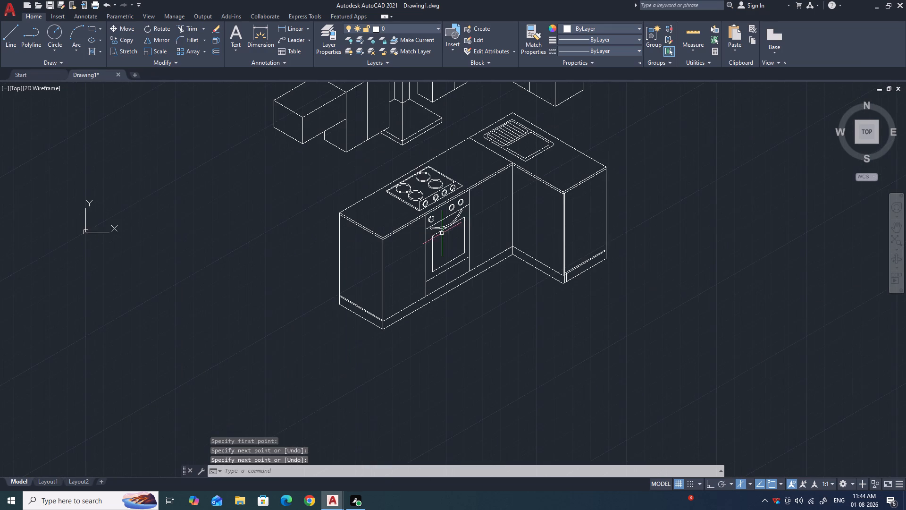
scroll(449, 221, "up", 1)
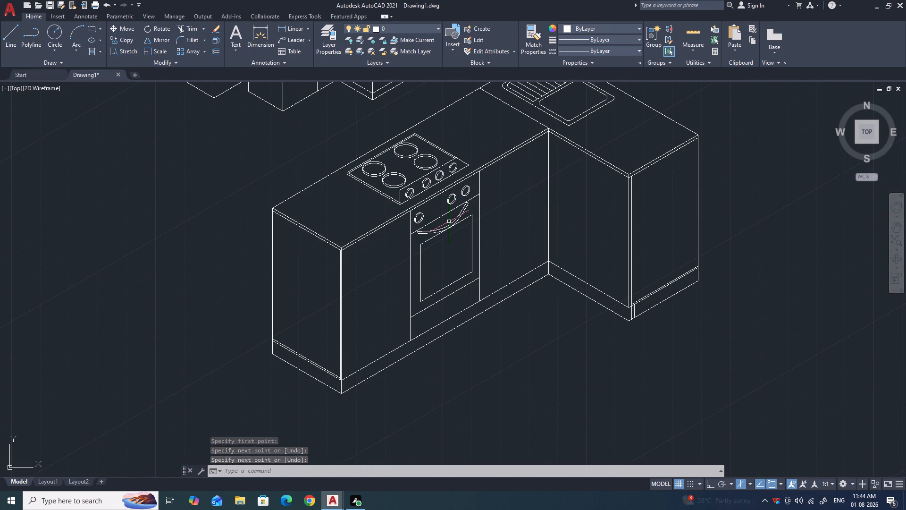
scroll(449, 221, "down", 3)
scroll(450, 223, "up", 5)
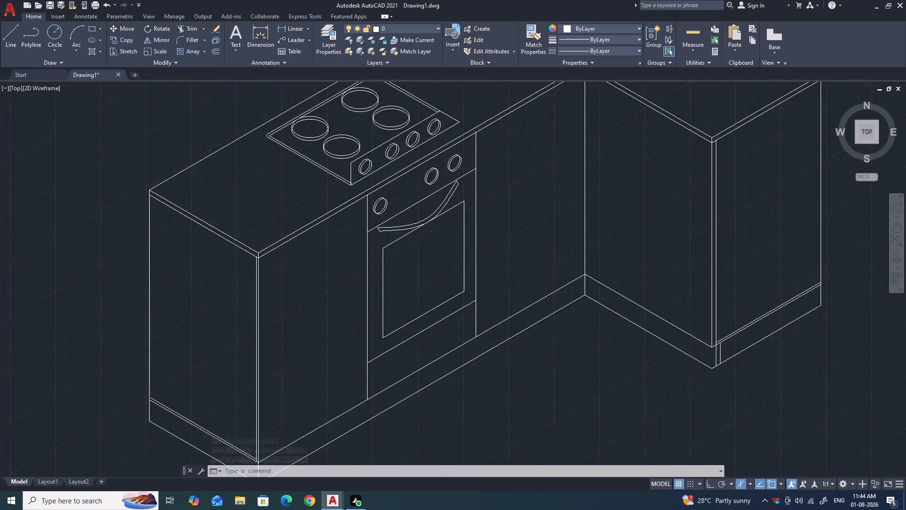
scroll(449, 227, "down", 2)
key("f")
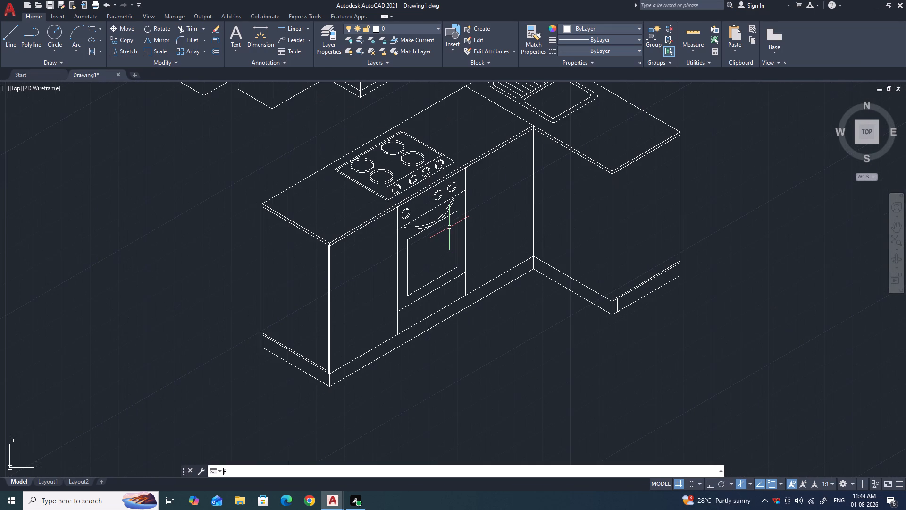
key("Return")
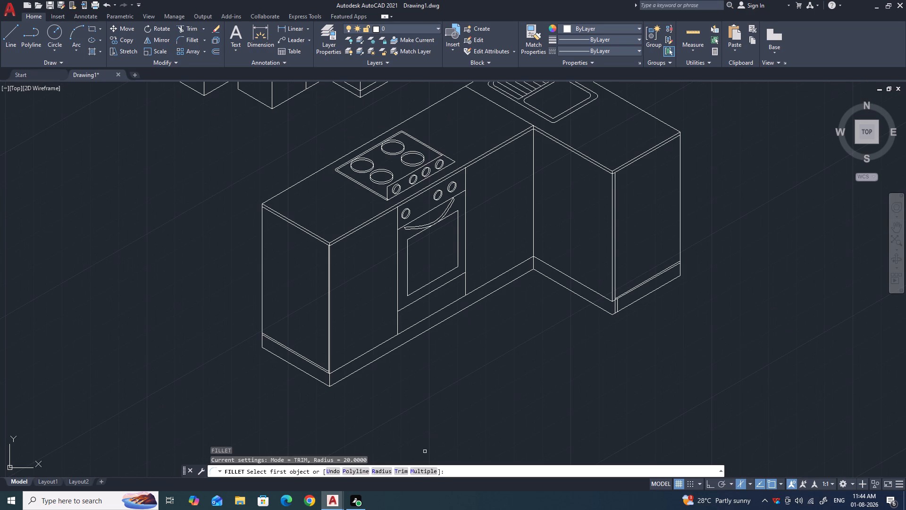
left_click(425, 473)
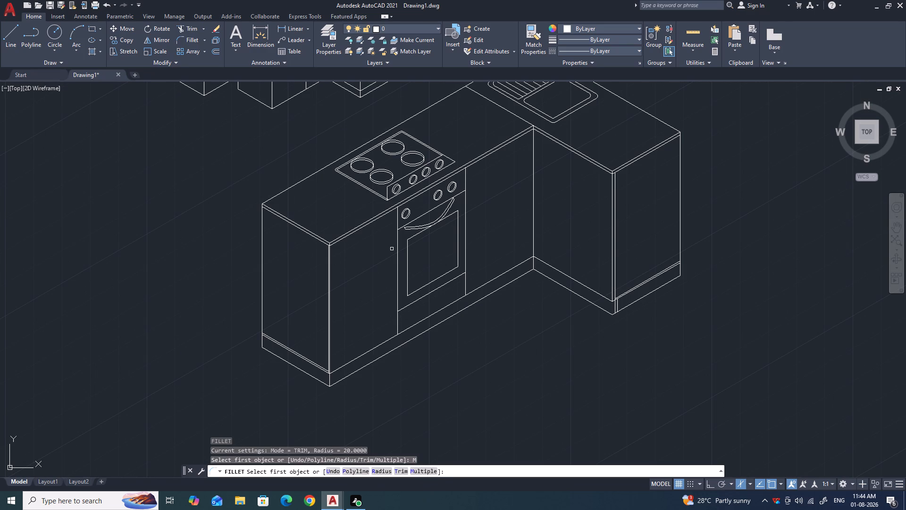
left_click(406, 252)
left_click(411, 238)
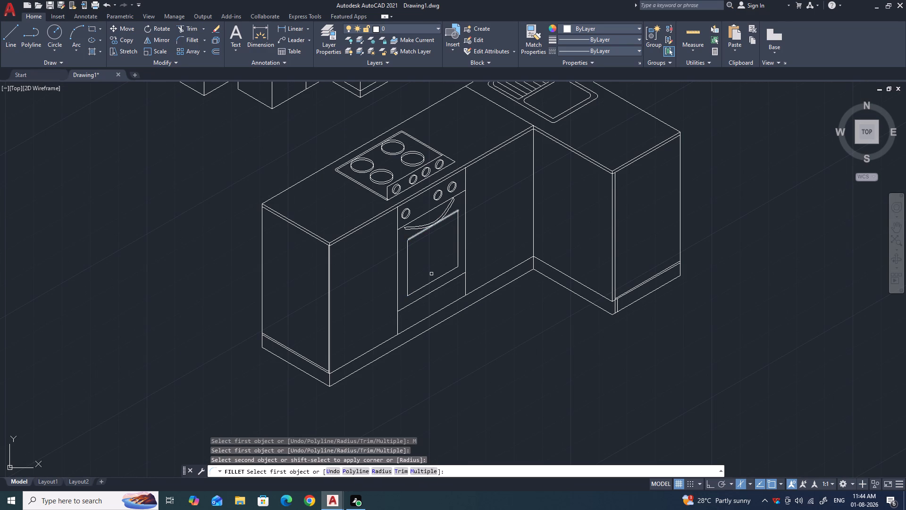
scroll(410, 244, "up", 4)
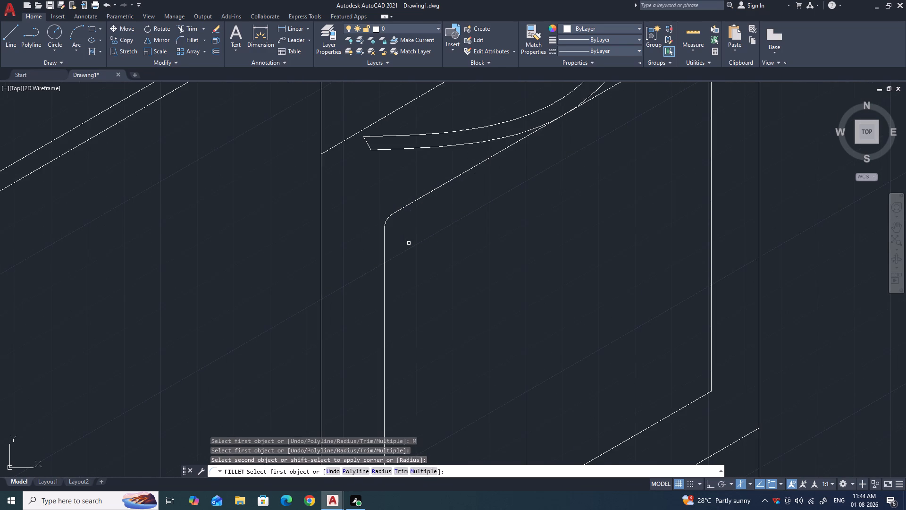
scroll(409, 243, "down", 2)
scroll(525, 165, "up", 1)
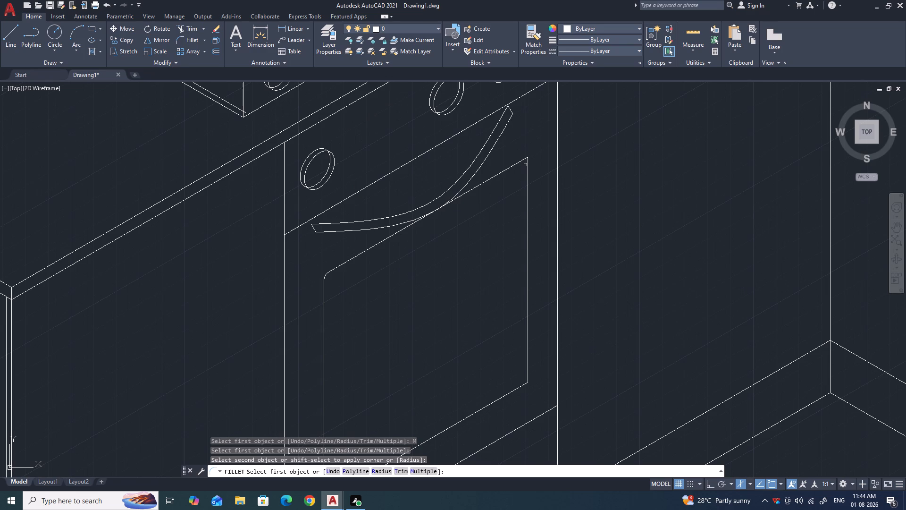
key("Escape")
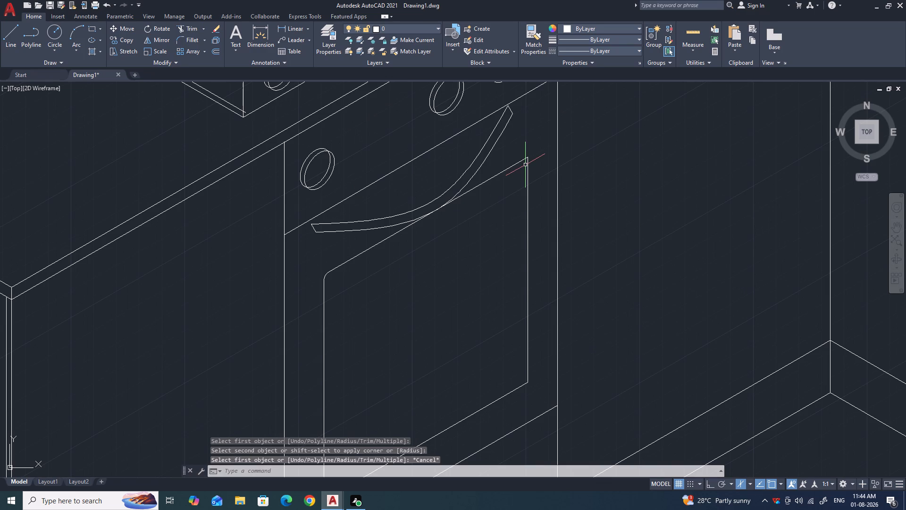
Fillet the upper-left corner of the oven window again with a radius of 30.
key("f")
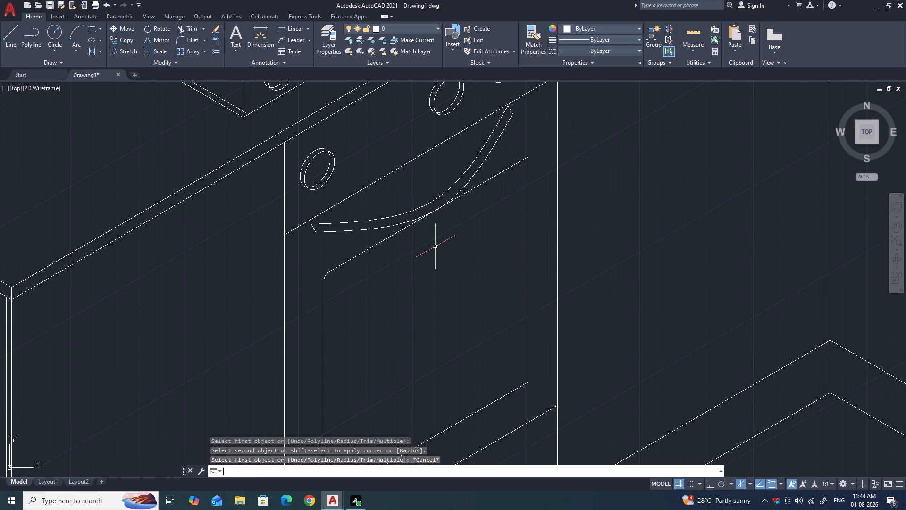
key("Return")
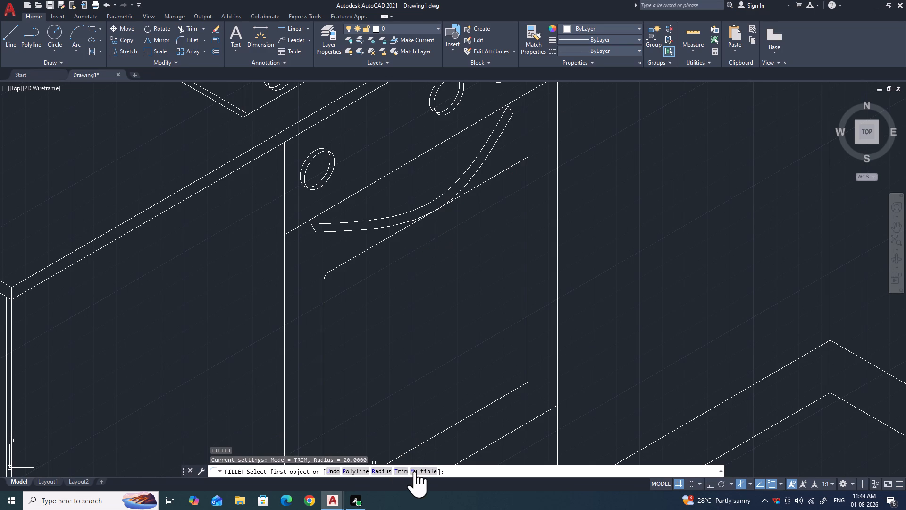
left_click(378, 473)
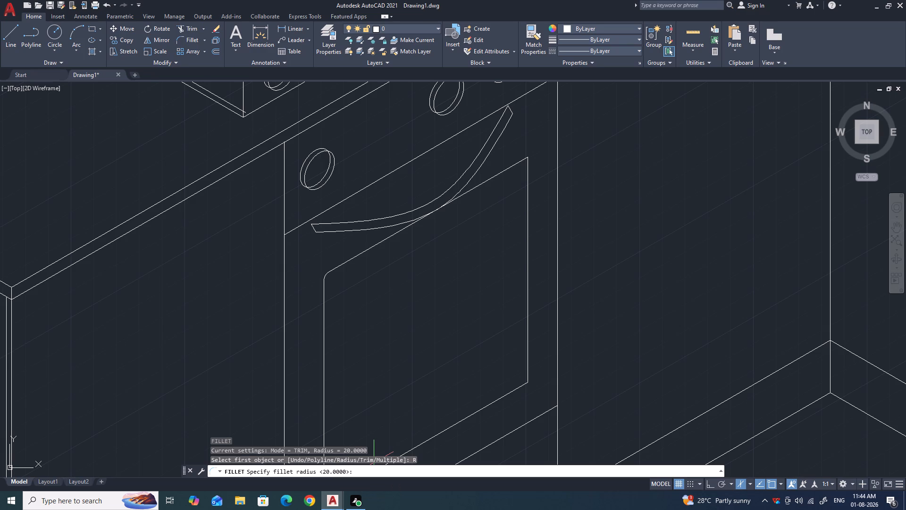
type("30")
key("Return")
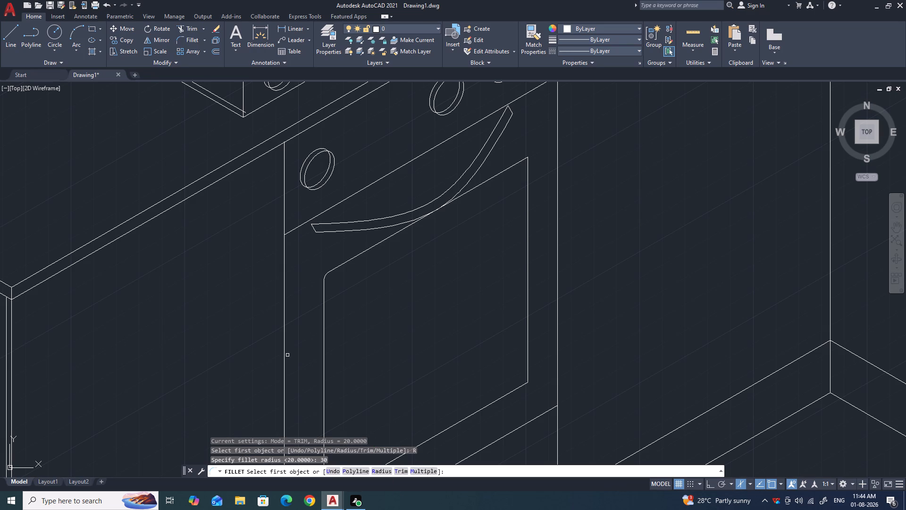
left_click(323, 306)
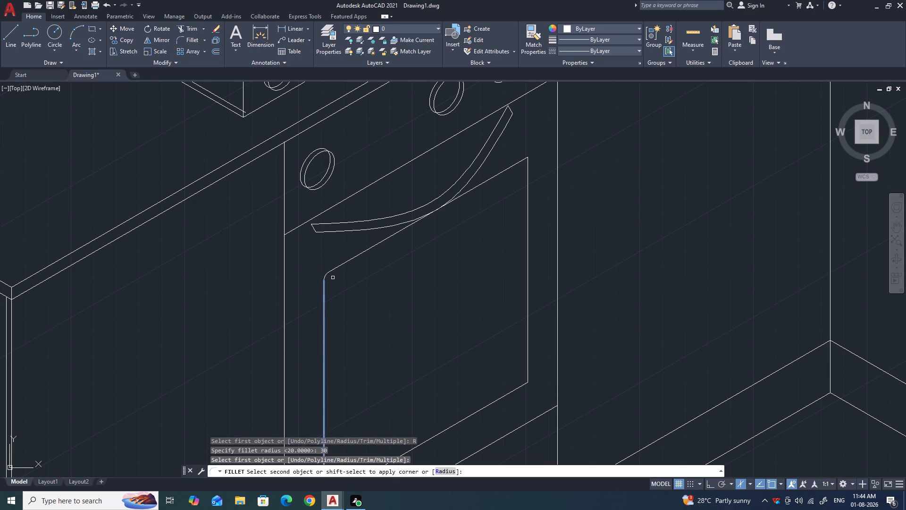
left_click(334, 270)
Erase the leftover radius-20 arc at the upper-left corner of the oven window.
scroll(317, 276, "up", 5)
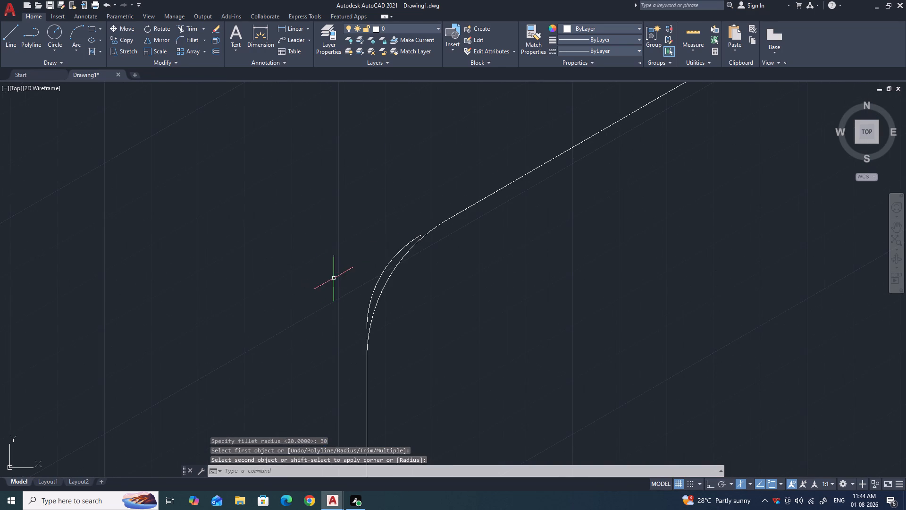
key("Escape")
left_click(377, 278)
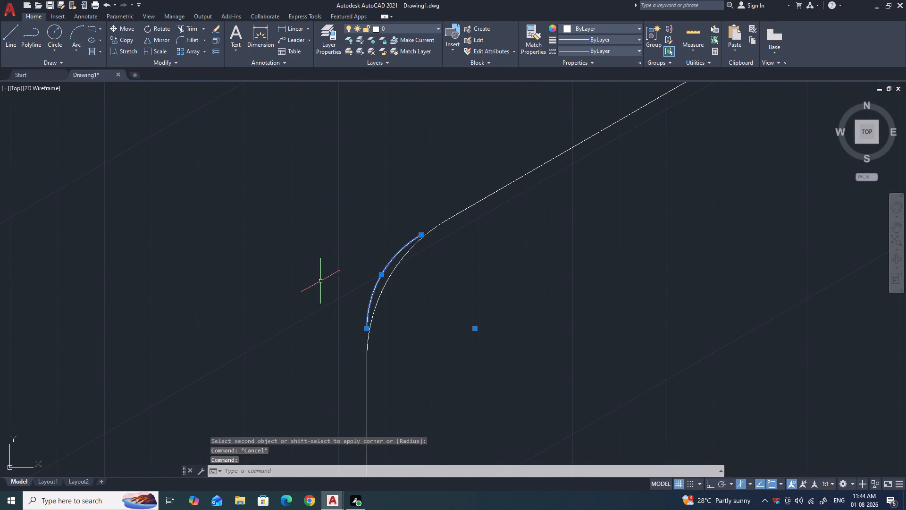
key("Delete")
Fillet the other three corners of the oven window with radius 30, using the Multiple option.
scroll(320, 282, "down", 8)
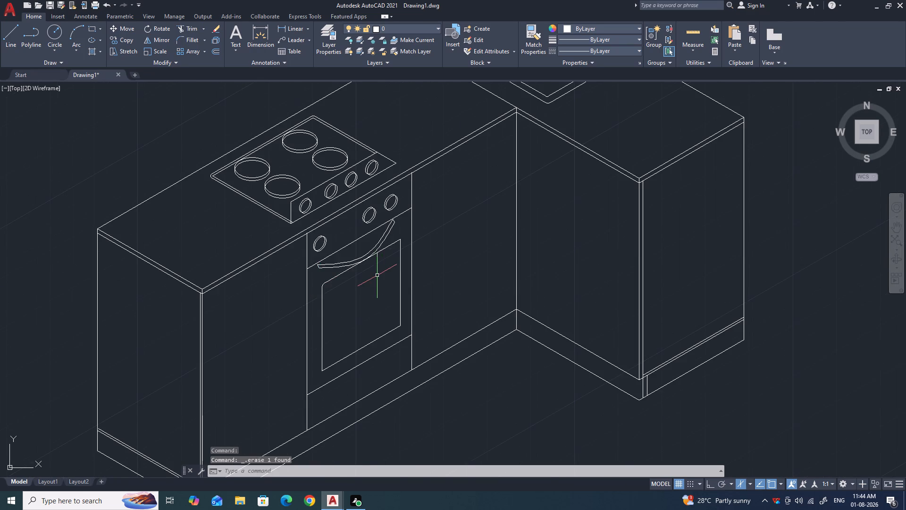
scroll(377, 275, "up", 1)
key("f")
key("Return")
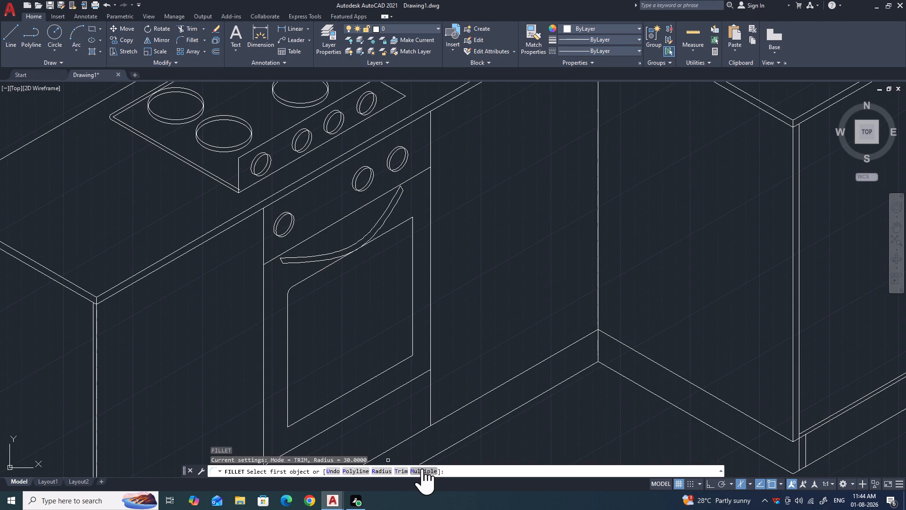
left_click(422, 468)
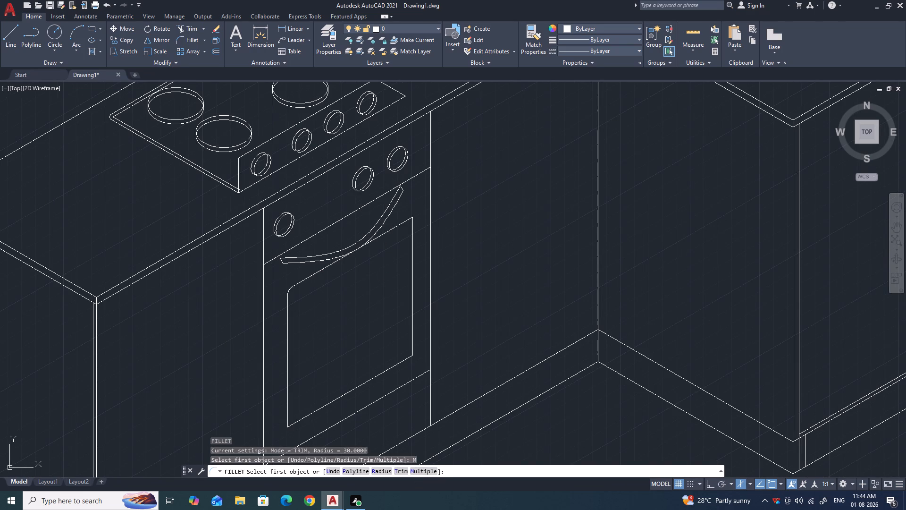
left_click(405, 223)
left_click(412, 230)
scroll(400, 229, "down", 1)
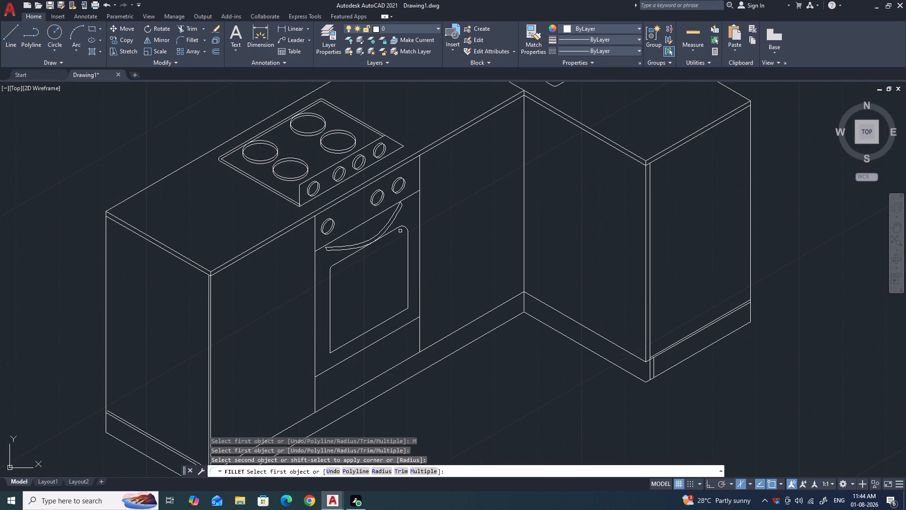
left_click(330, 346)
left_click(338, 349)
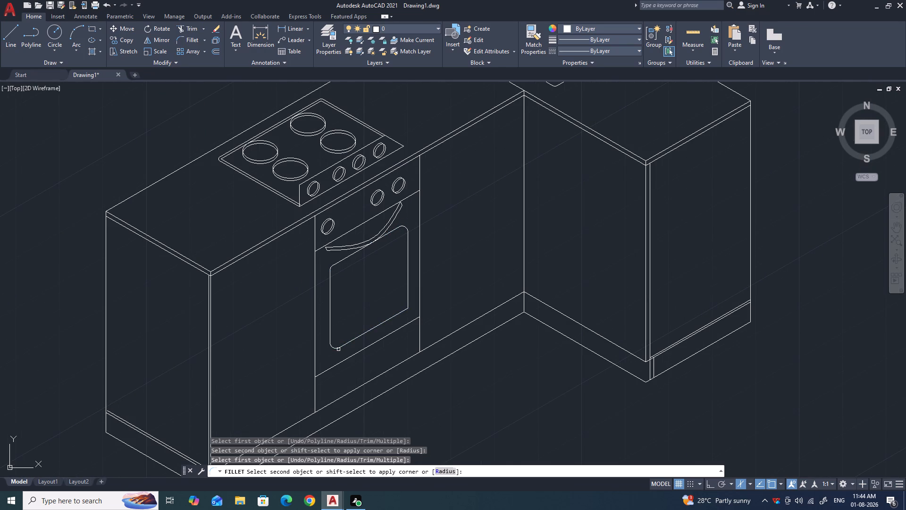
left_click(397, 315)
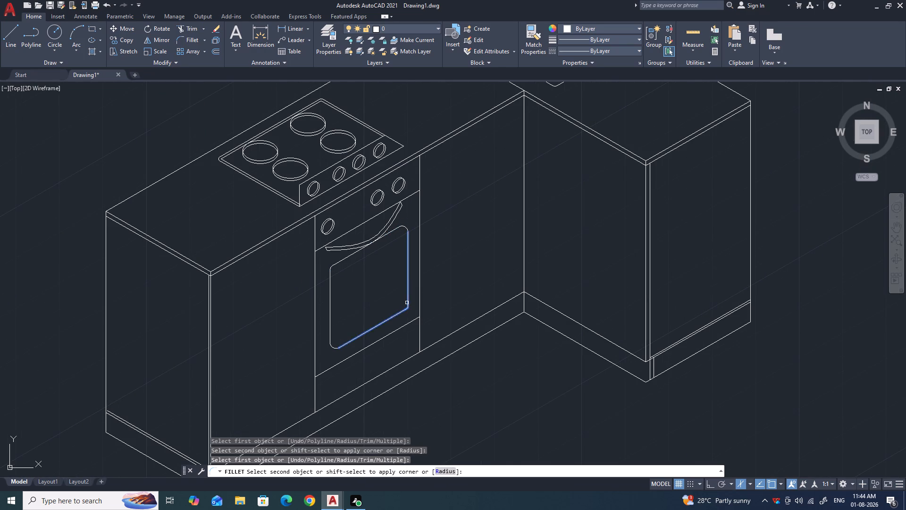
left_click(407, 303)
key("Escape")
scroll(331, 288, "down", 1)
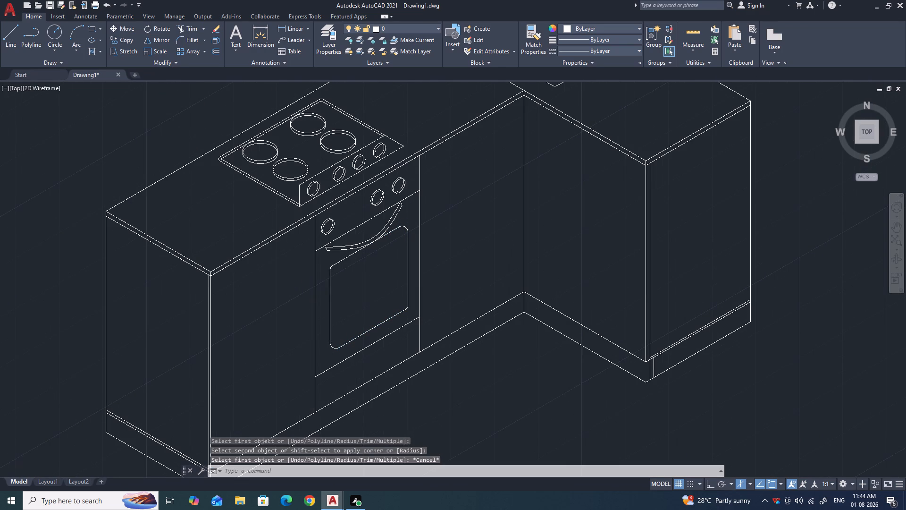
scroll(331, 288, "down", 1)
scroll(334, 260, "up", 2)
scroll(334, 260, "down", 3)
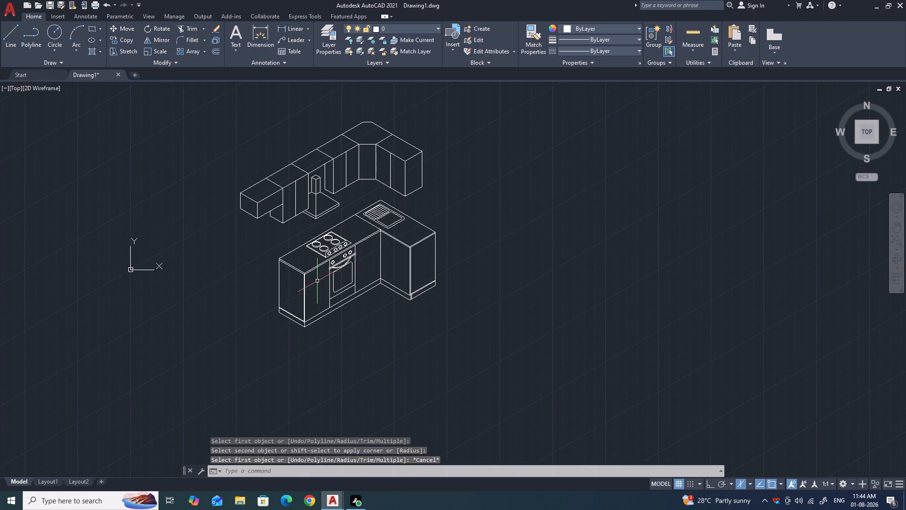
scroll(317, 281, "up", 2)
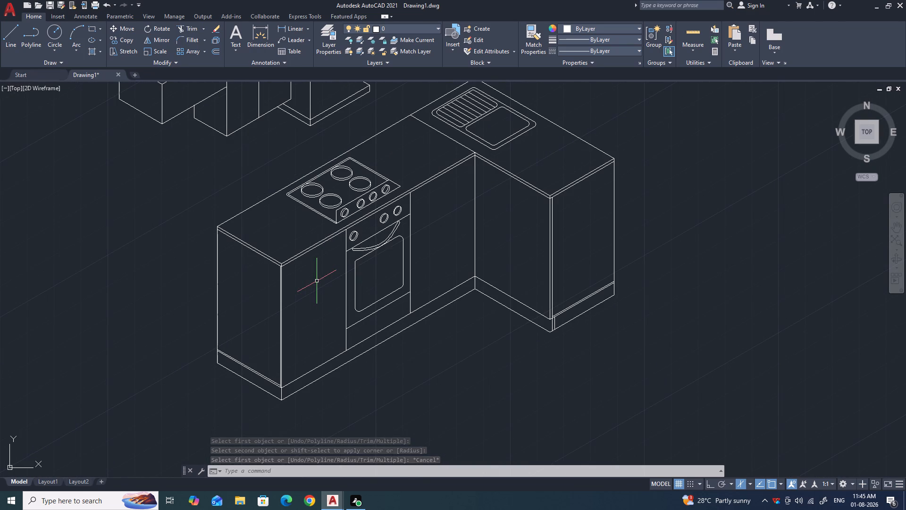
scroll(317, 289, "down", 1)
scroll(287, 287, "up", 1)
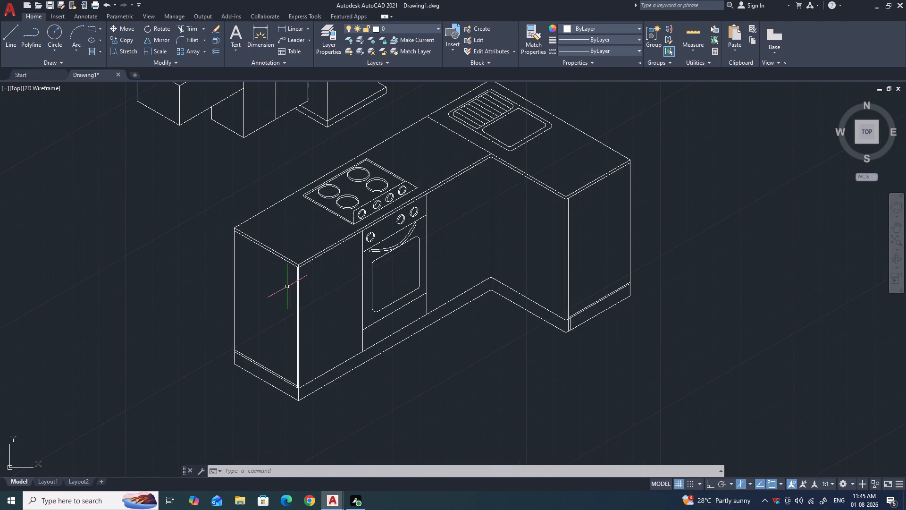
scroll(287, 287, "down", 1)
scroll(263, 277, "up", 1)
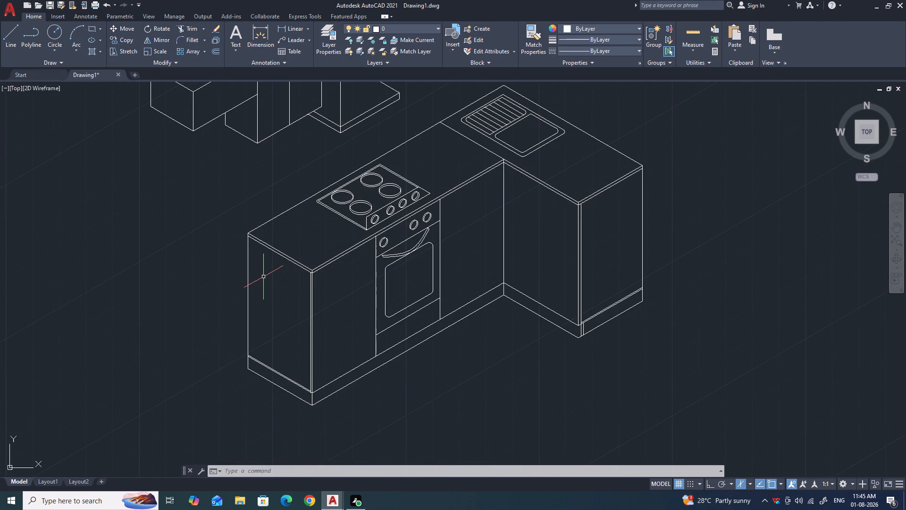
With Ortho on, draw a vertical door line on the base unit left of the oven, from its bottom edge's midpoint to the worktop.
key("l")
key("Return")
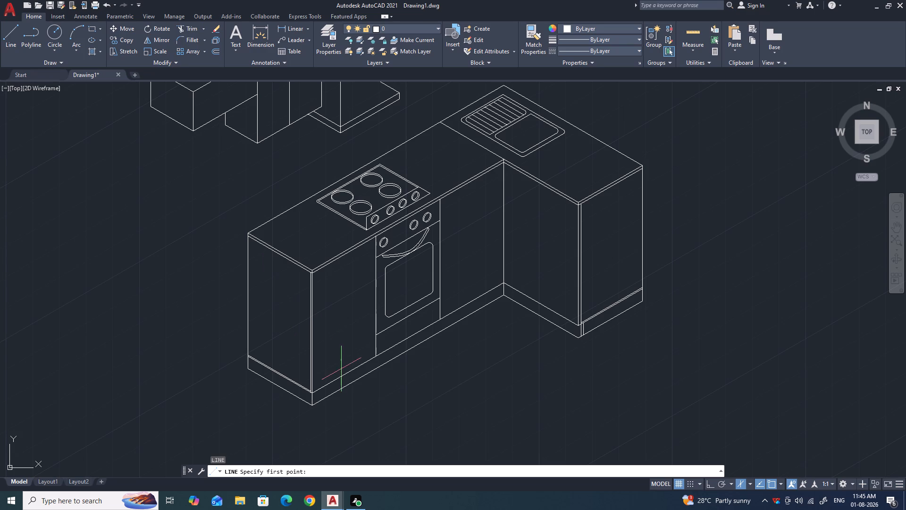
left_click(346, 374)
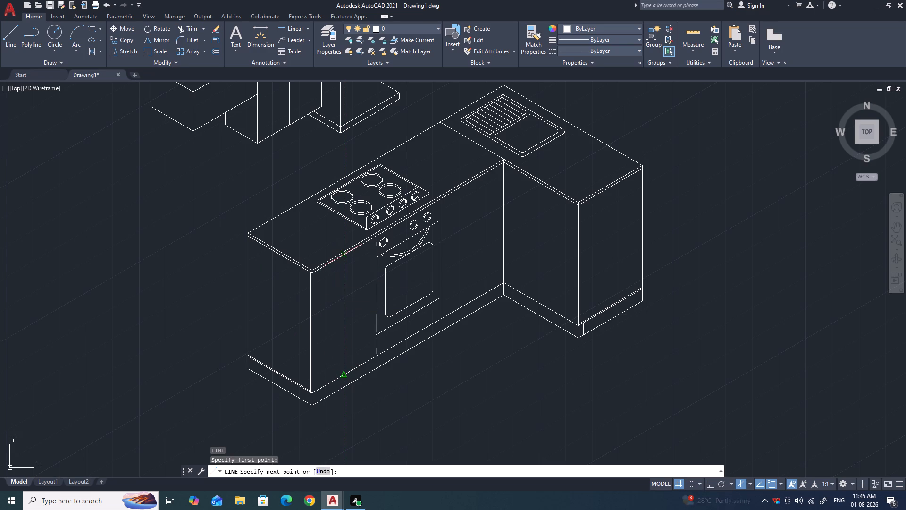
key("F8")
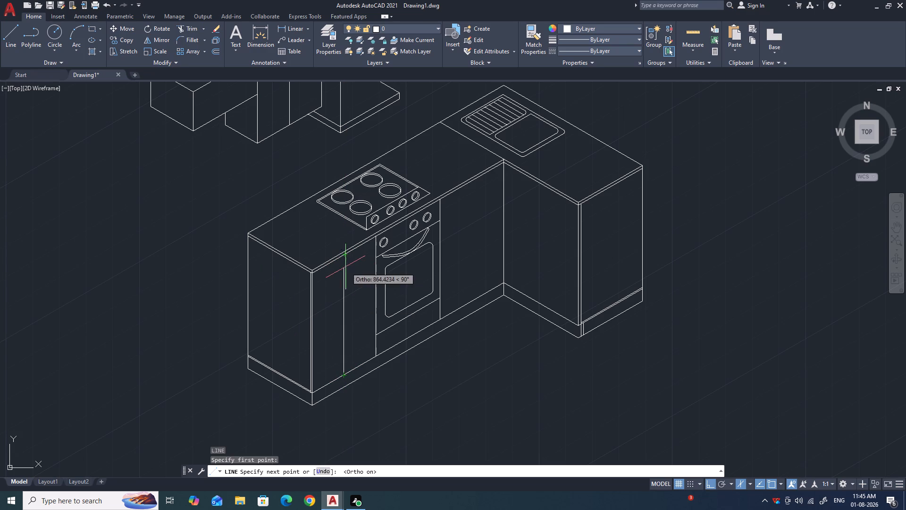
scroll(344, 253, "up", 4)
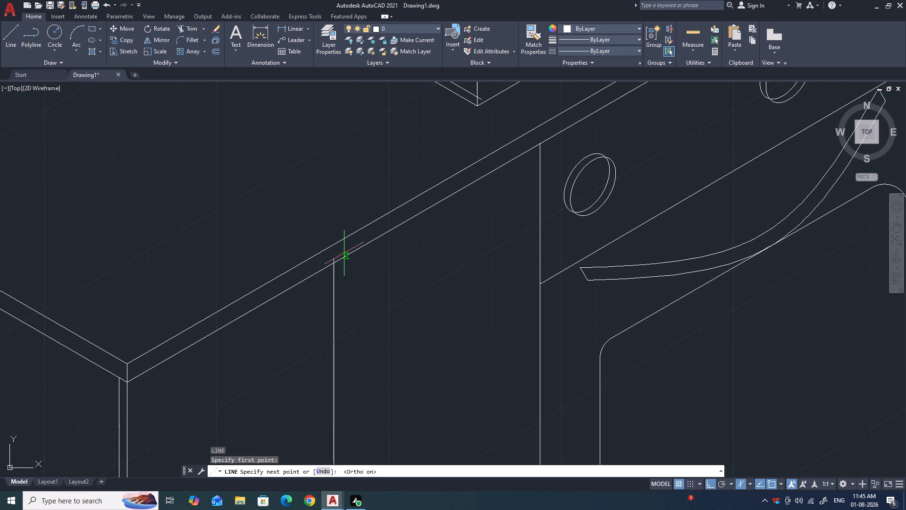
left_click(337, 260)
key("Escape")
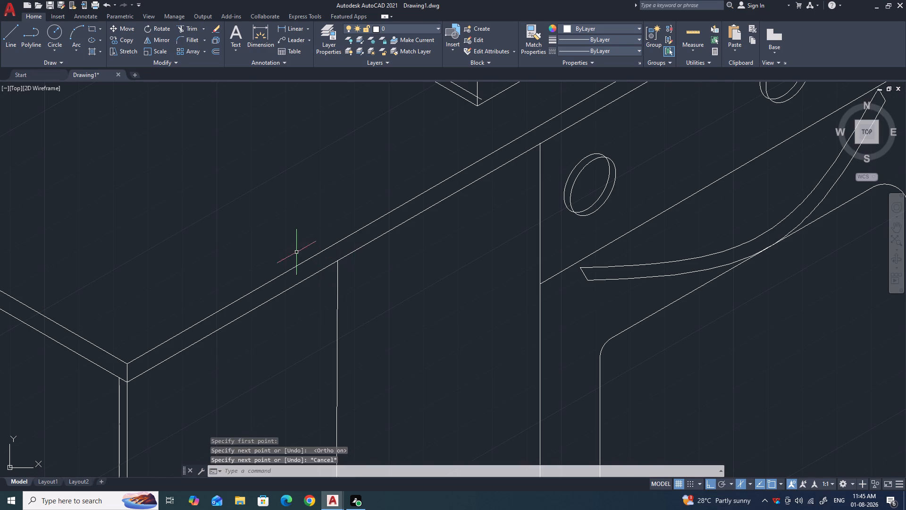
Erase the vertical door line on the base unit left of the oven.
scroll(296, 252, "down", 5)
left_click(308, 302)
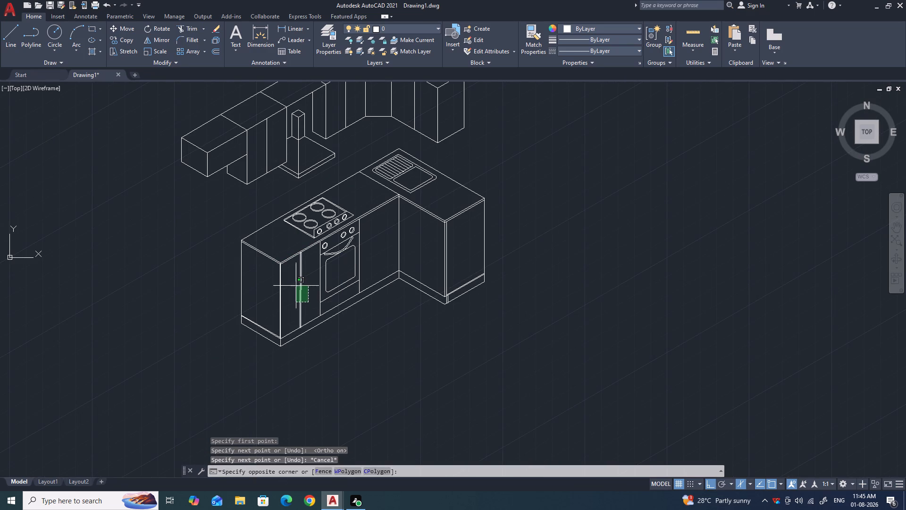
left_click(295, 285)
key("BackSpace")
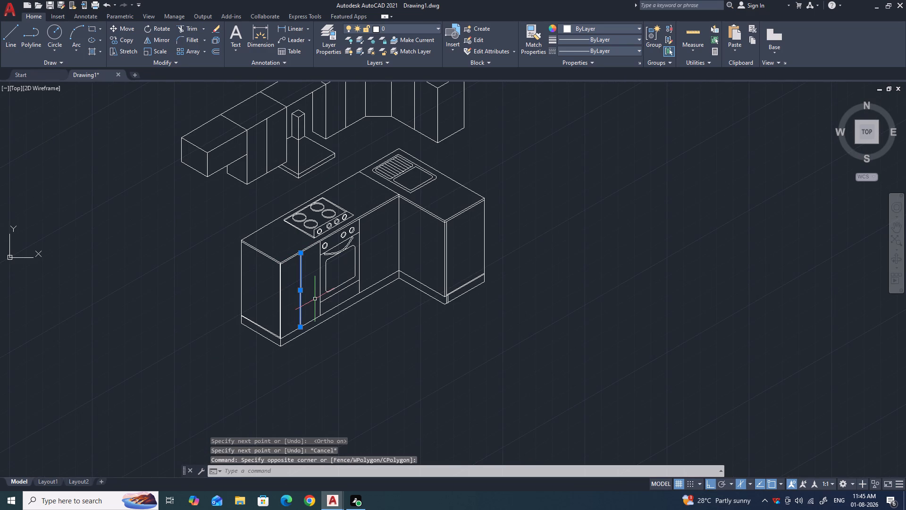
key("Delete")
Draw a vertical door line on the base unit left of the oven, from its bottom edge's midpoint to the worktop's underside.
key("l")
key("Return")
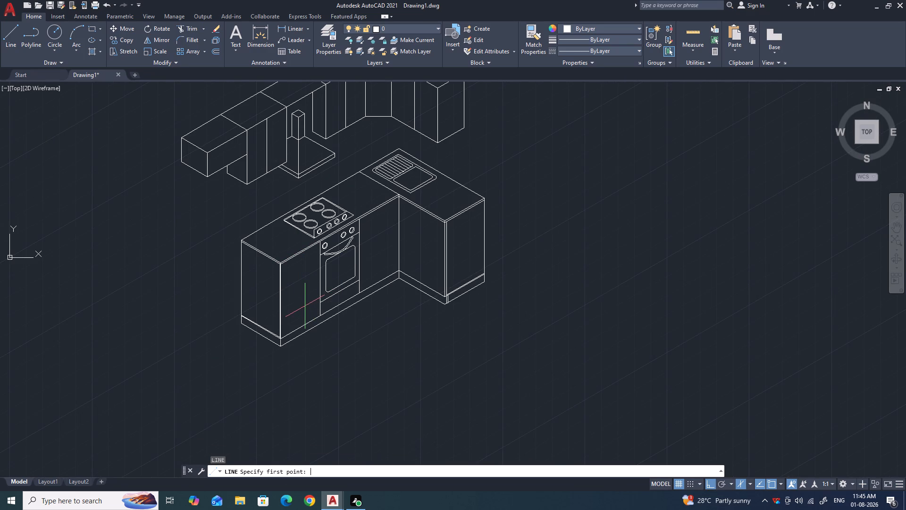
left_click(302, 326)
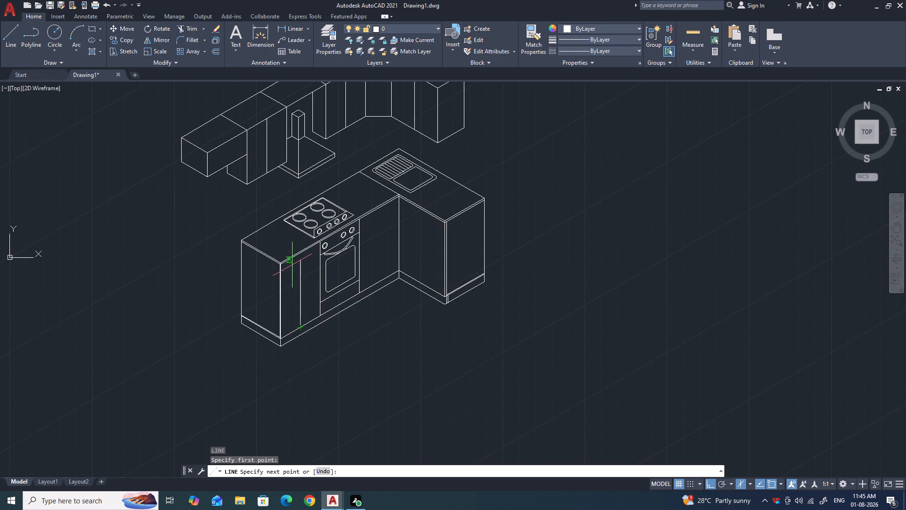
left_click(298, 255)
key("Escape")
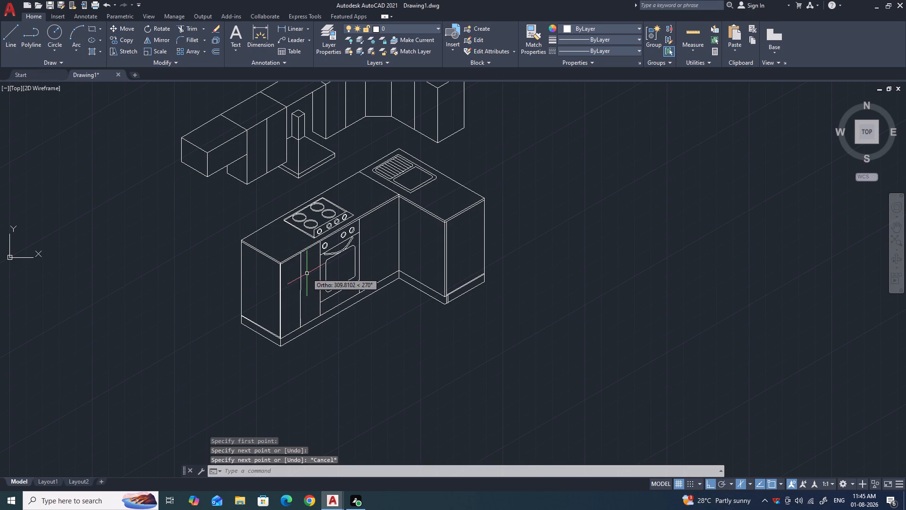
Draw a vertical door line on the base unit between oven and inner corner, from its bottom edge's midpoint to the worktop's underside.
scroll(273, 279, "down", 2)
scroll(315, 263, "up", 3)
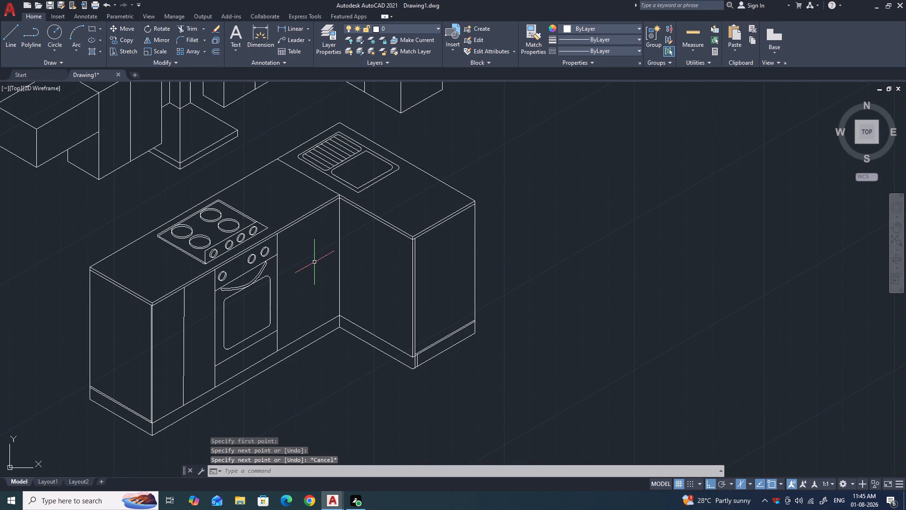
key("space")
left_click(310, 334)
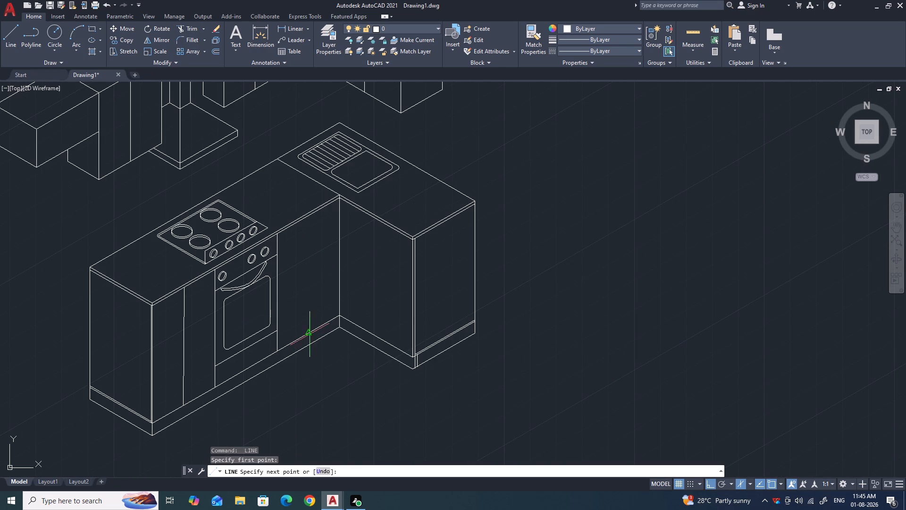
left_click(308, 217)
key("Escape")
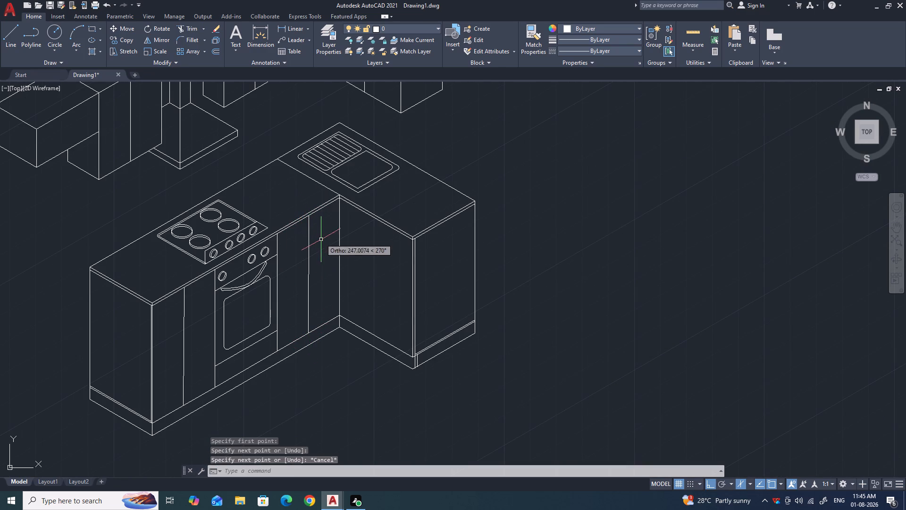
Draw a vertical door line on the sink-side base unit, from its bottom edge's midpoint up past the worktop edge.
key("space")
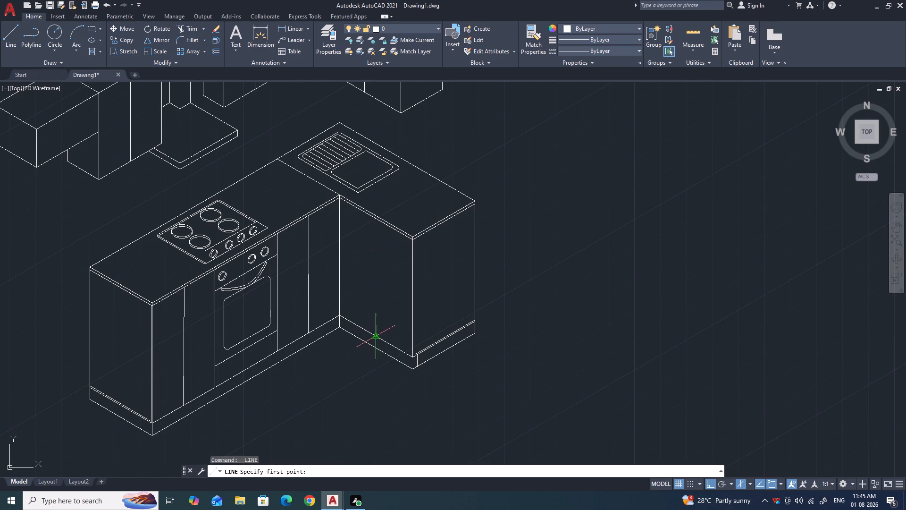
left_click(376, 335)
left_click(379, 192)
key("Escape")
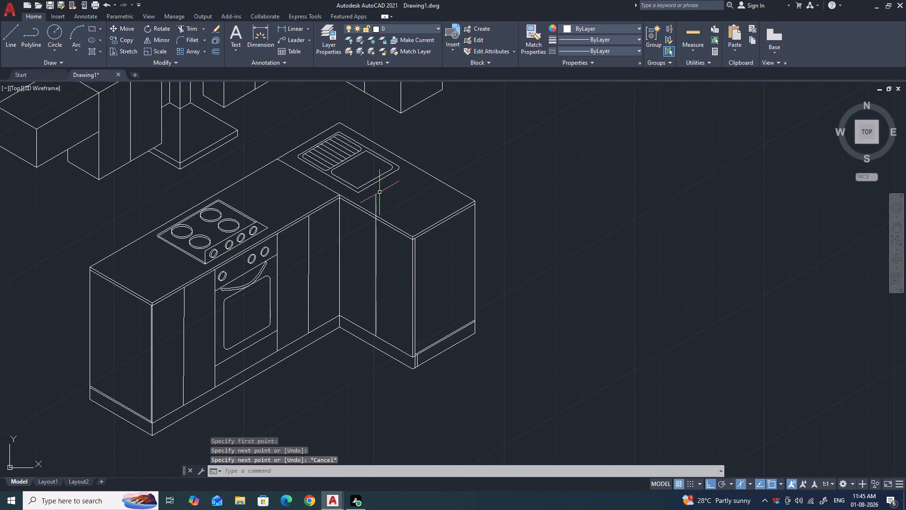
Trim the sink-side door line where it crosses the worktop edge and surface, ending it at the worktop's underside.
type("TR")
key("Return")
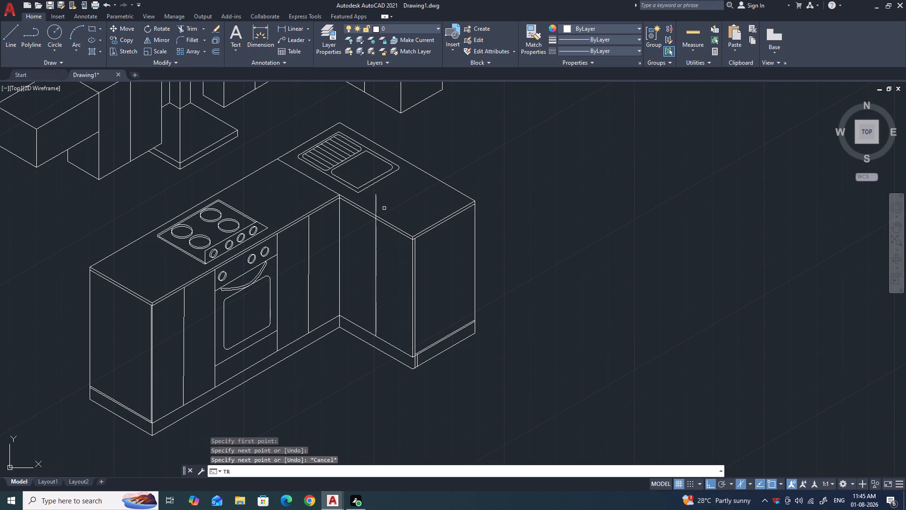
scroll(368, 216, "up", 4)
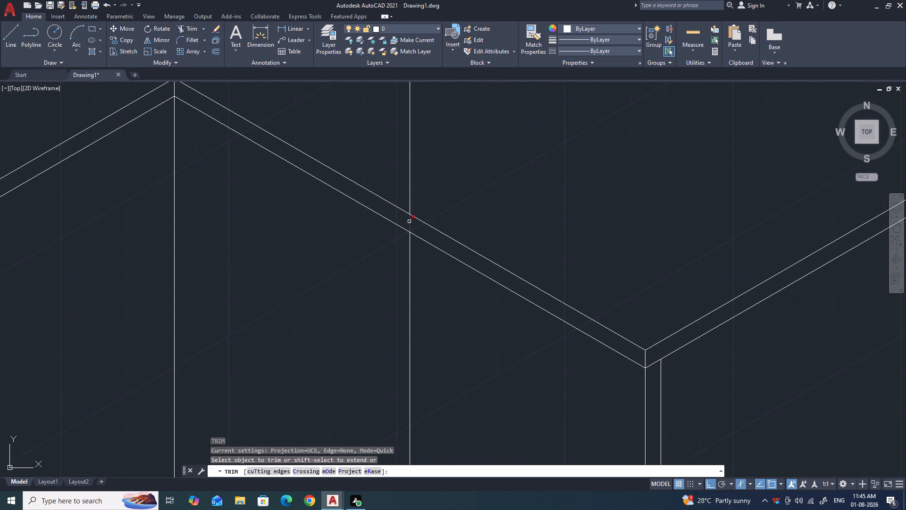
left_click(409, 221)
left_click(410, 199)
scroll(429, 192, "down", 2)
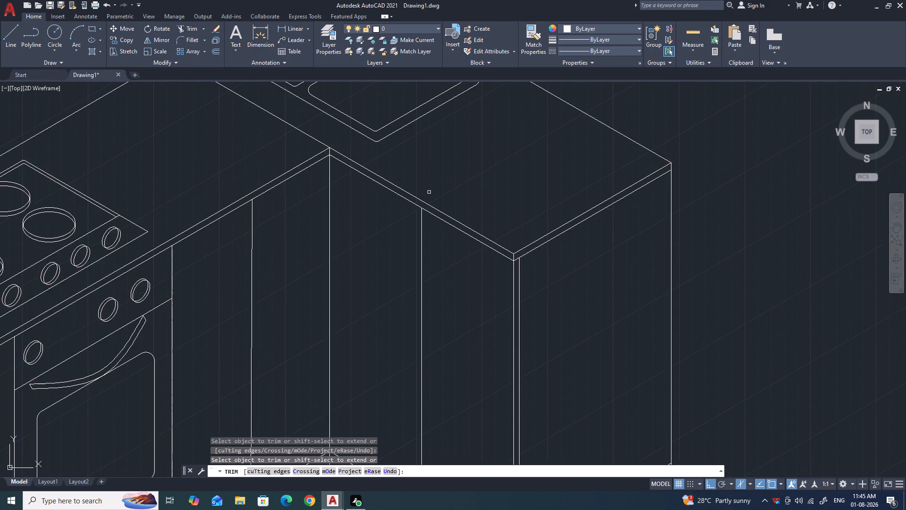
scroll(429, 192, "down", 1)
key("Escape")
Erase the two vertical door lines on the base units on either side of the oven.
left_click(328, 272)
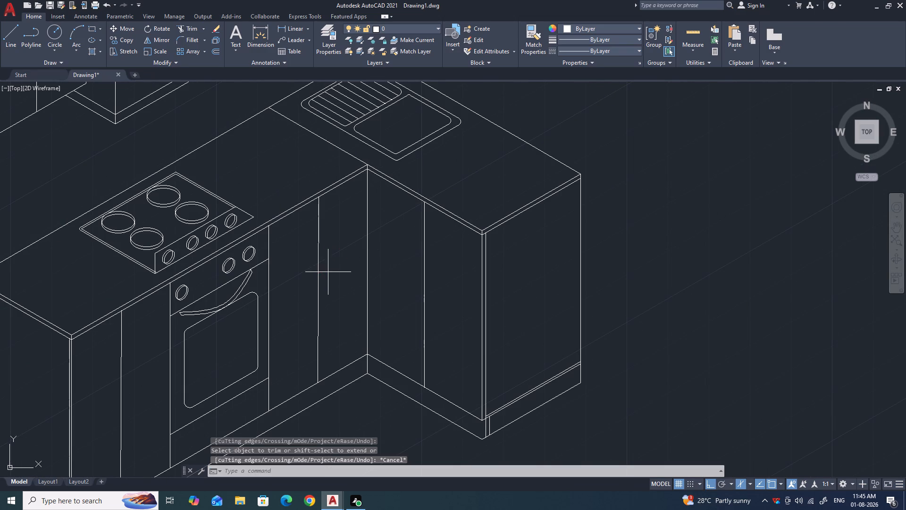
left_click(291, 234)
scroll(335, 230, "down", 2)
left_click(257, 289)
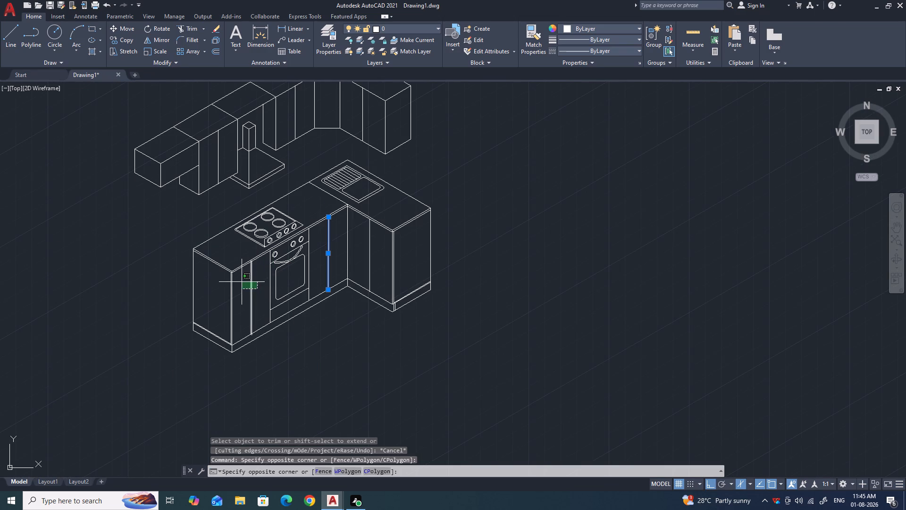
left_click(242, 282)
key("Delete")
Draw a vertical door line about 1177 units long on the base unit left of the oven, from its bottom edge's midpoint past the worktop edge.
key("l")
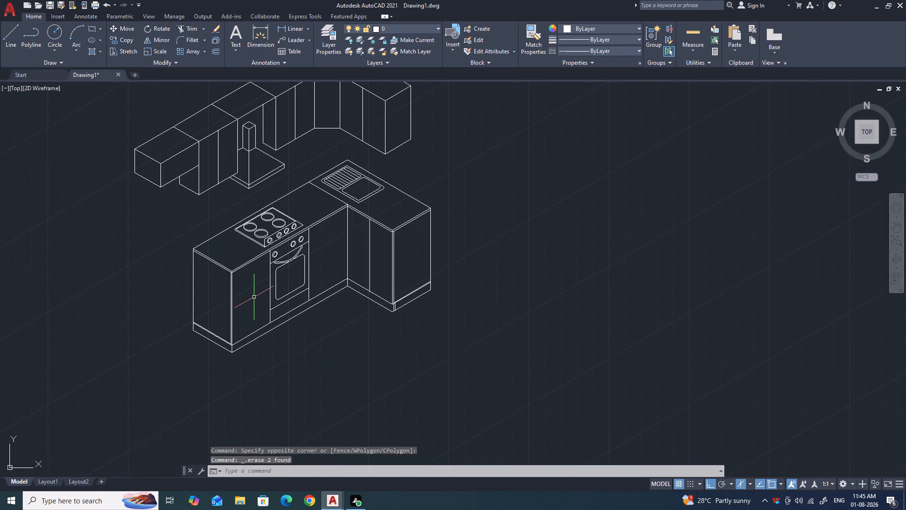
key("Return")
left_click(250, 336)
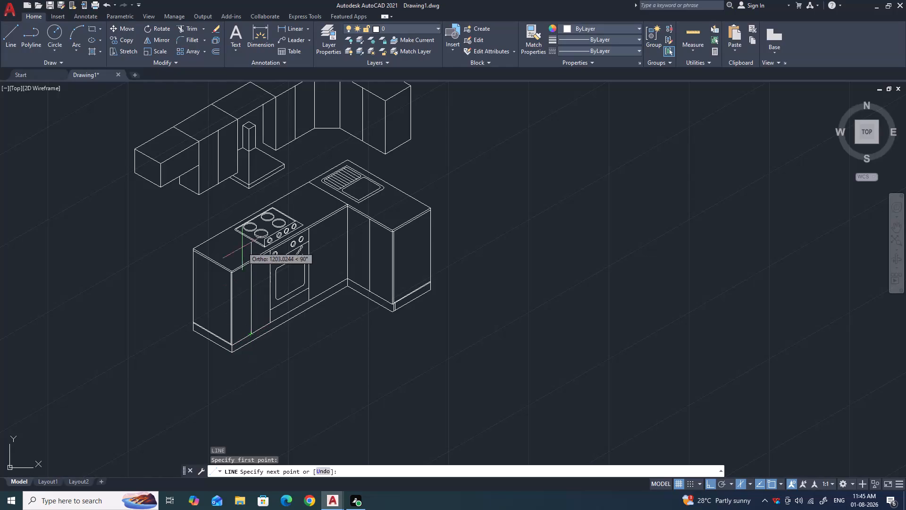
scroll(250, 246, "up", 3)
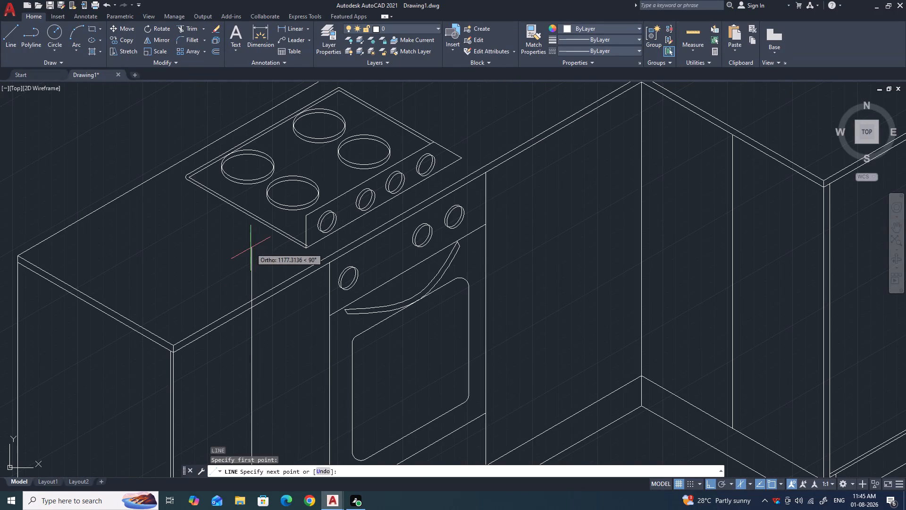
left_click(251, 248)
key("Escape")
scroll(241, 265, "down", 2)
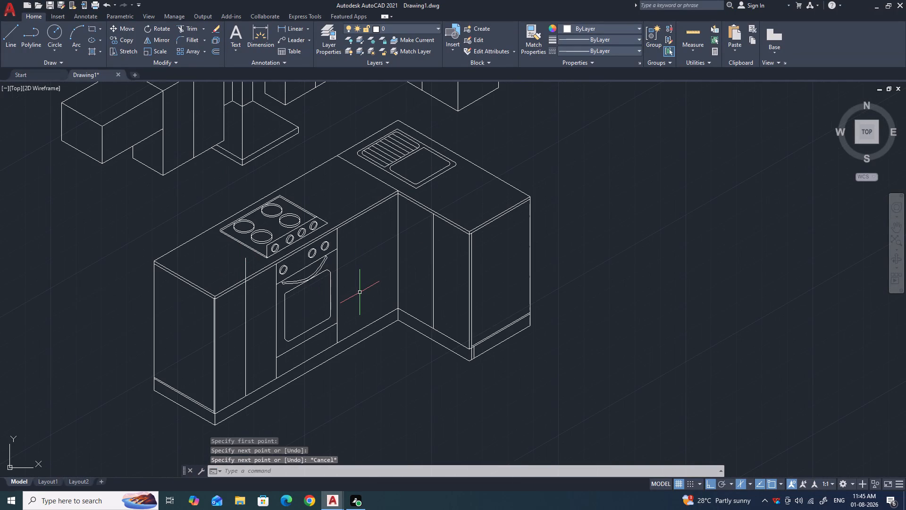
Draw a vertical door line on the base unit between oven and inner corner, from its bottom edge's midpoint up past the worktop edge.
key("l")
key("Return")
left_click(368, 325)
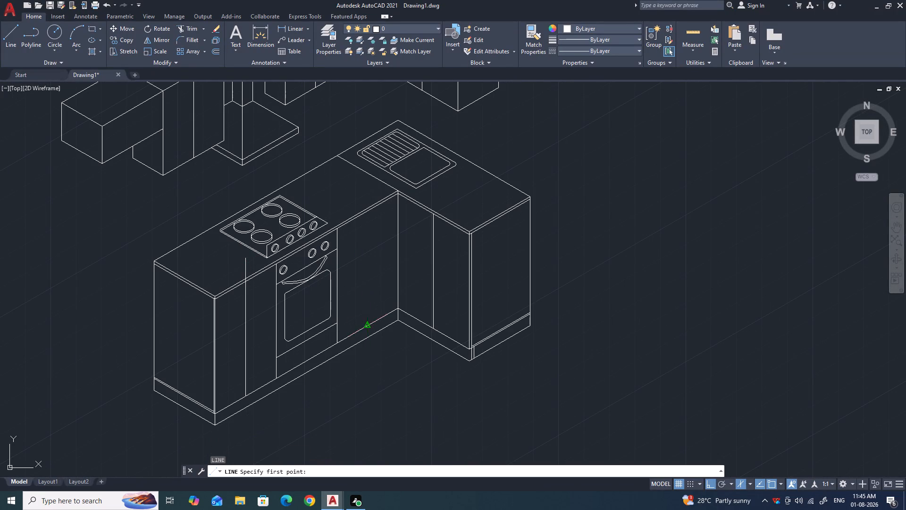
left_click(368, 184)
key("Escape")
Trim the door lines on both sides of the oven back to the worktop's underside.
type("TR")
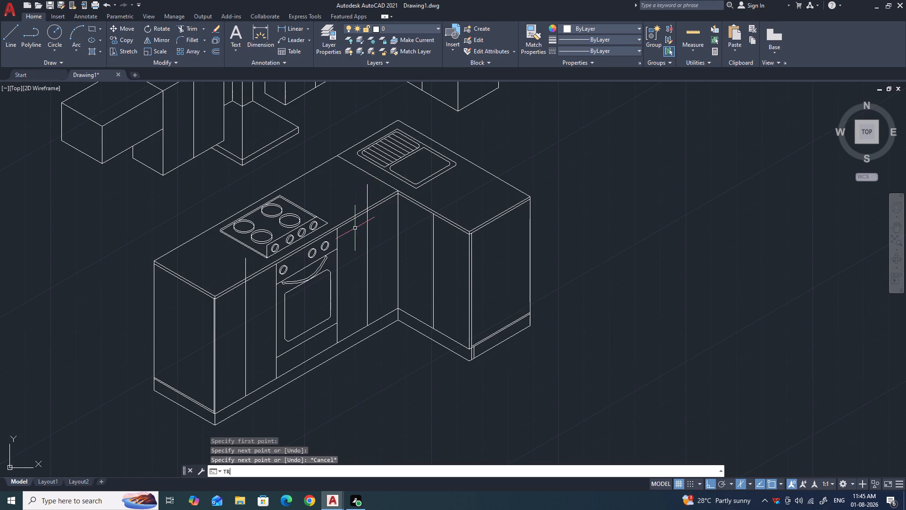
key("Return")
scroll(243, 280, "up", 4)
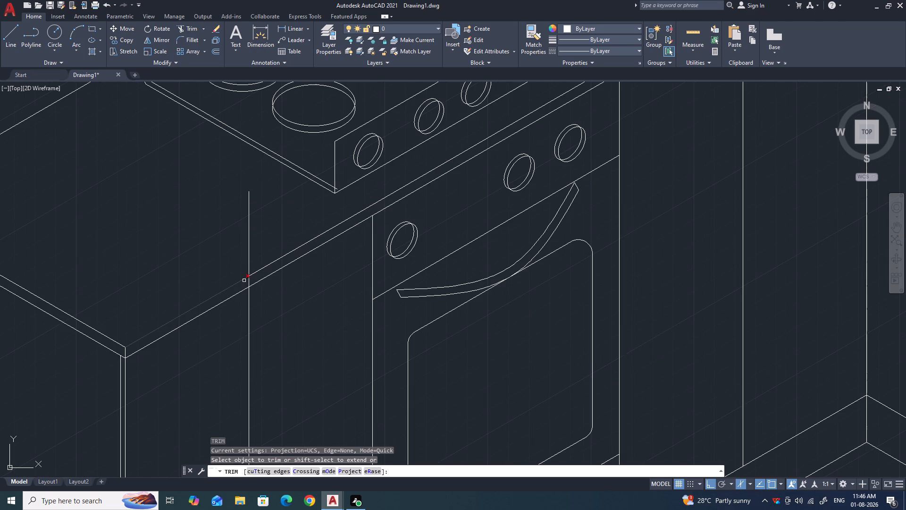
left_click(249, 281)
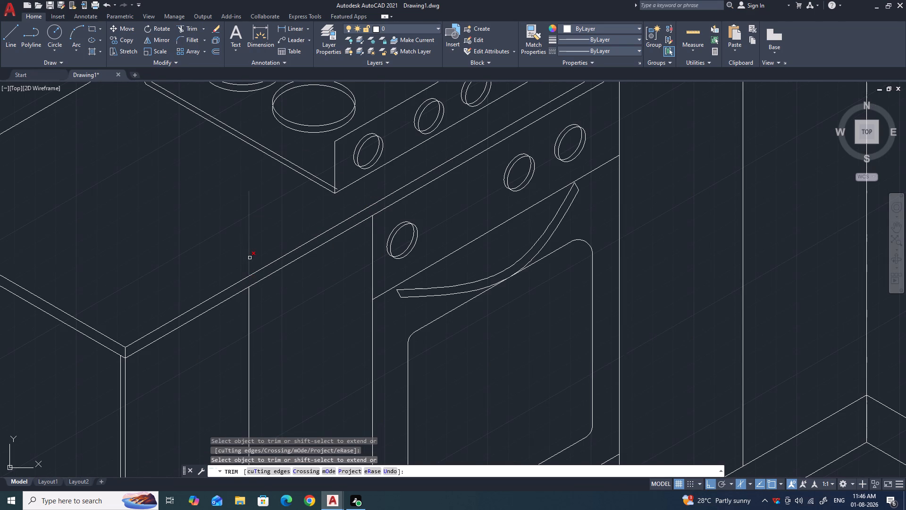
left_click(250, 258)
scroll(235, 255, "down", 3)
scroll(354, 183, "up", 3)
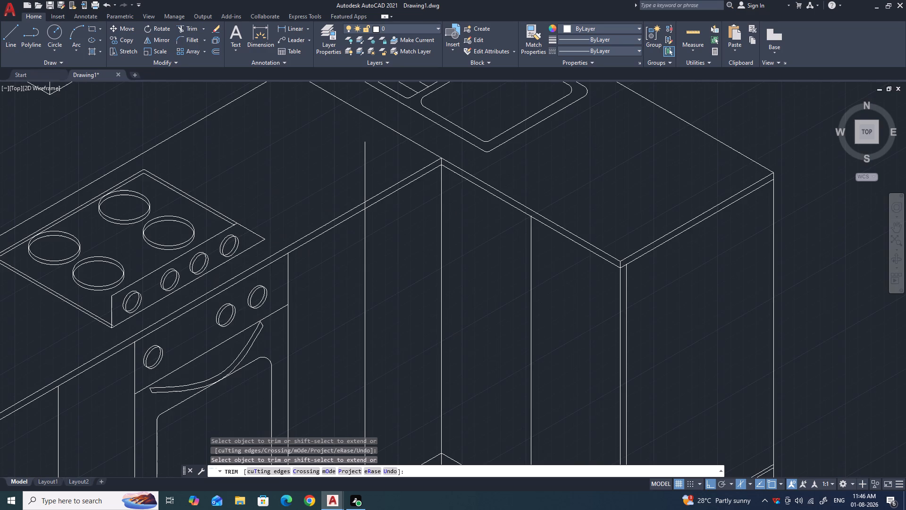
left_click(369, 191)
scroll(370, 220, "up", 4)
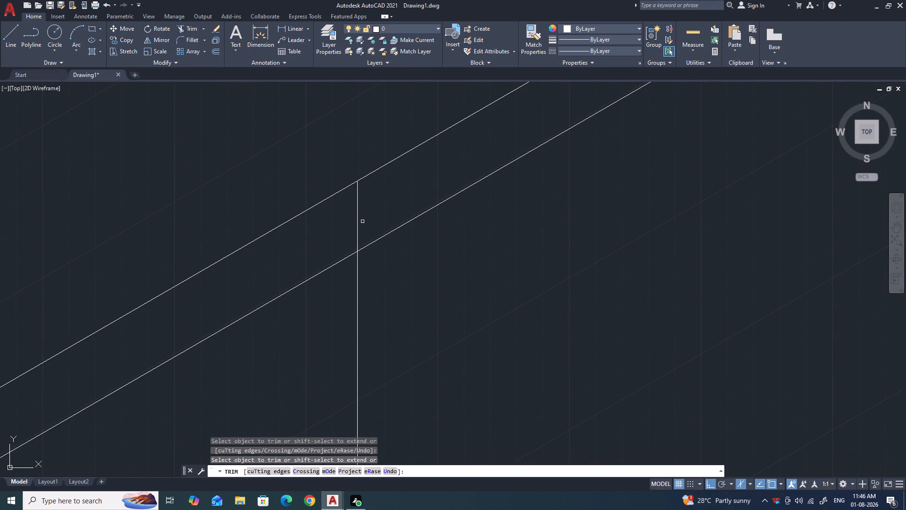
left_click(358, 221)
key("Escape")
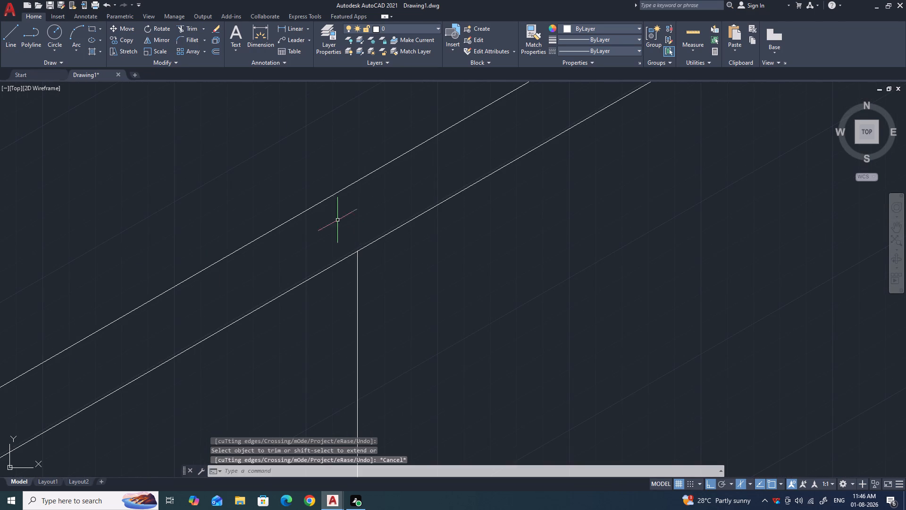
Examine the base-unit door divisions and the overall kitchen layout, including the upper units.
scroll(320, 217, "down", 6)
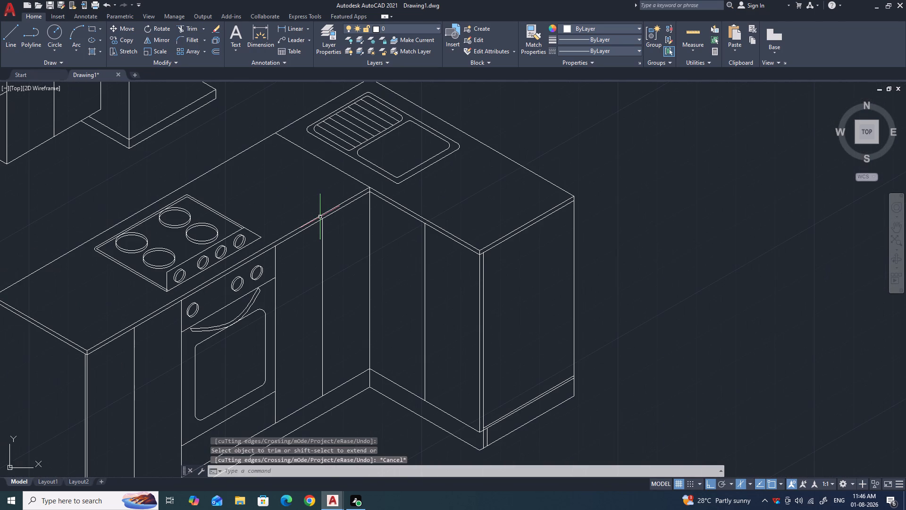
scroll(373, 195, "down", 2)
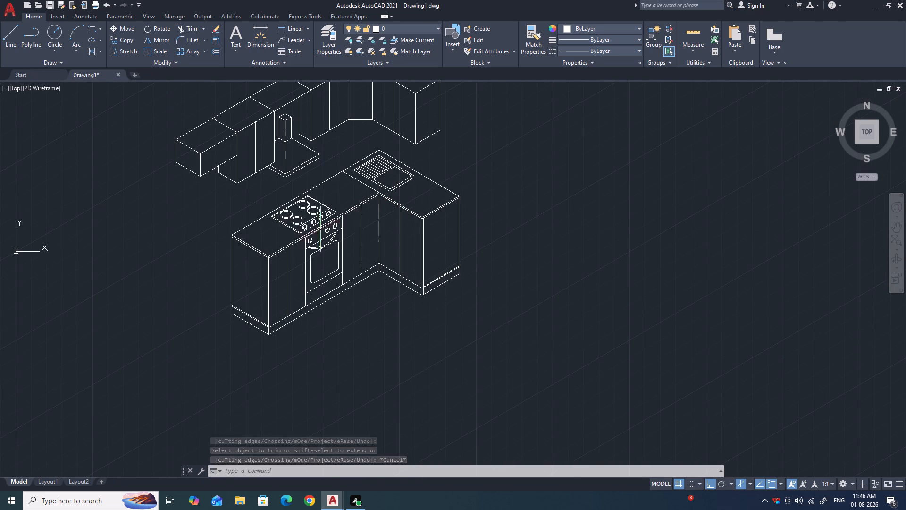
scroll(285, 247, "down", 1)
scroll(263, 230, "up", 2)
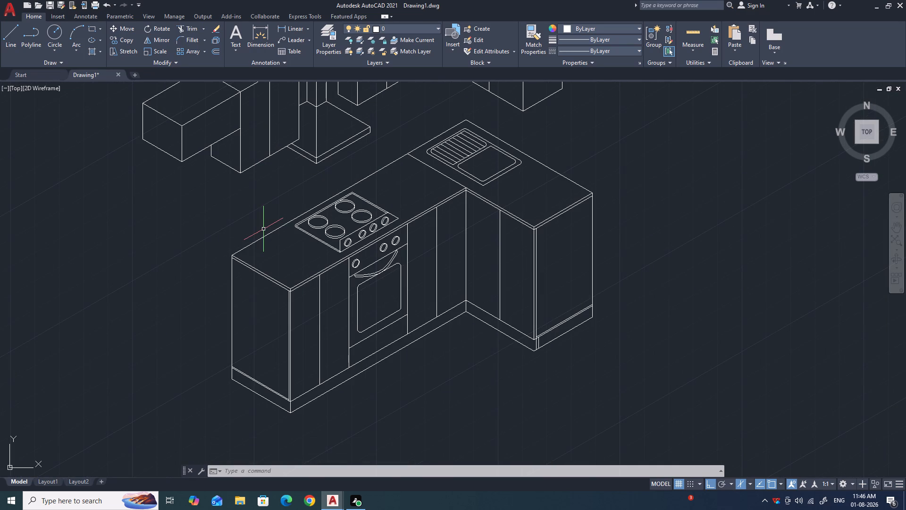
scroll(340, 325, "up", 1)
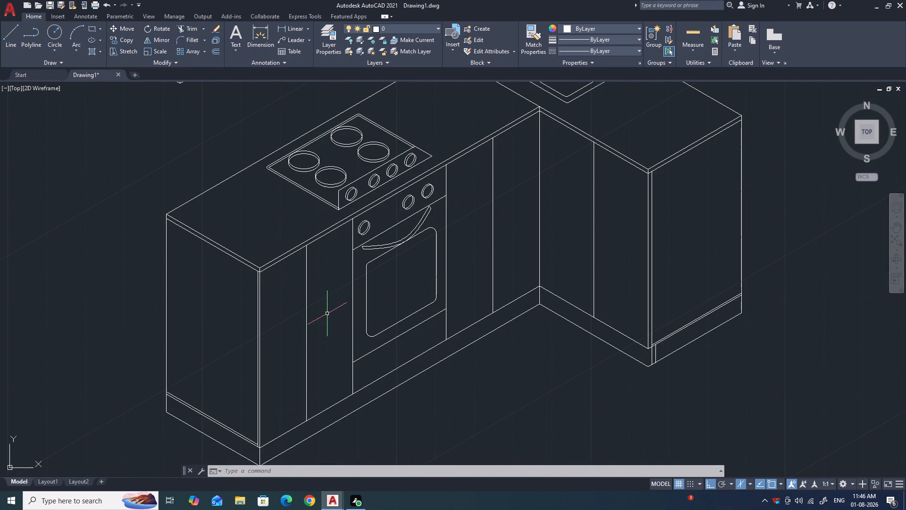
scroll(304, 290, "down", 2)
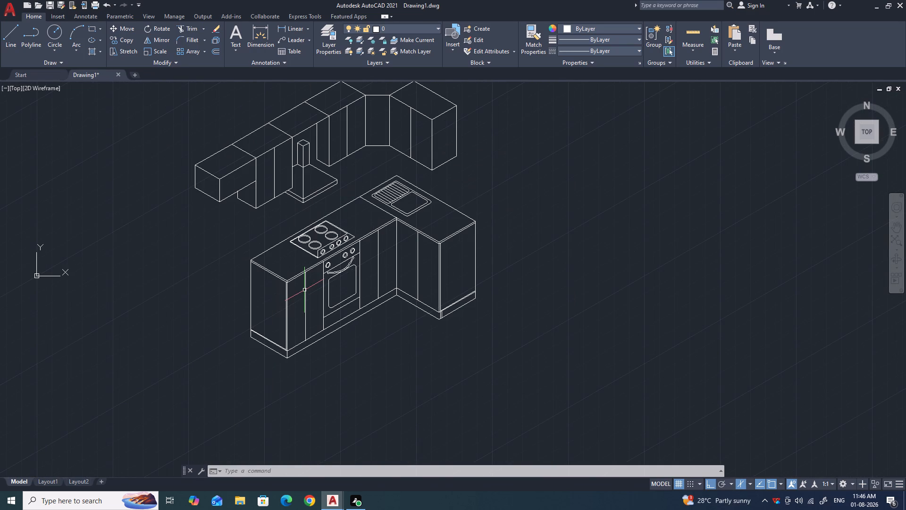
scroll(304, 290, "down", 1)
scroll(316, 246, "up", 2)
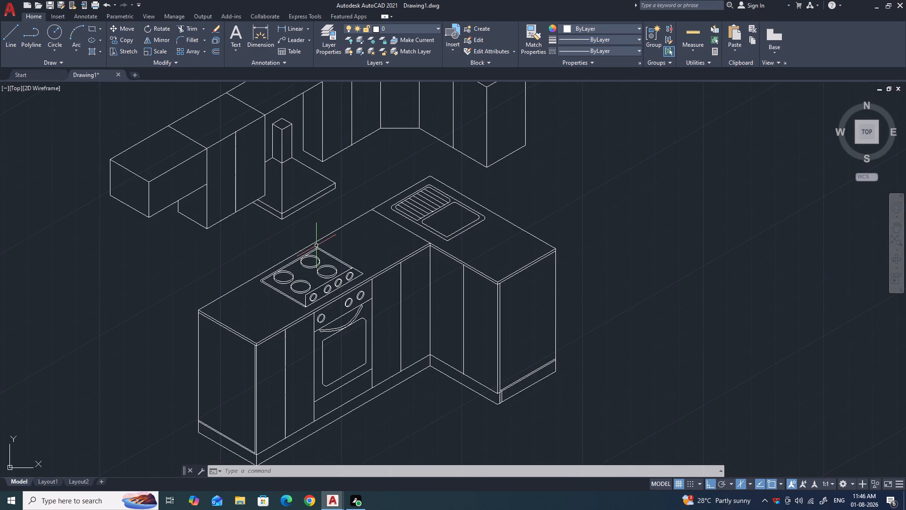
scroll(320, 256, "down", 1)
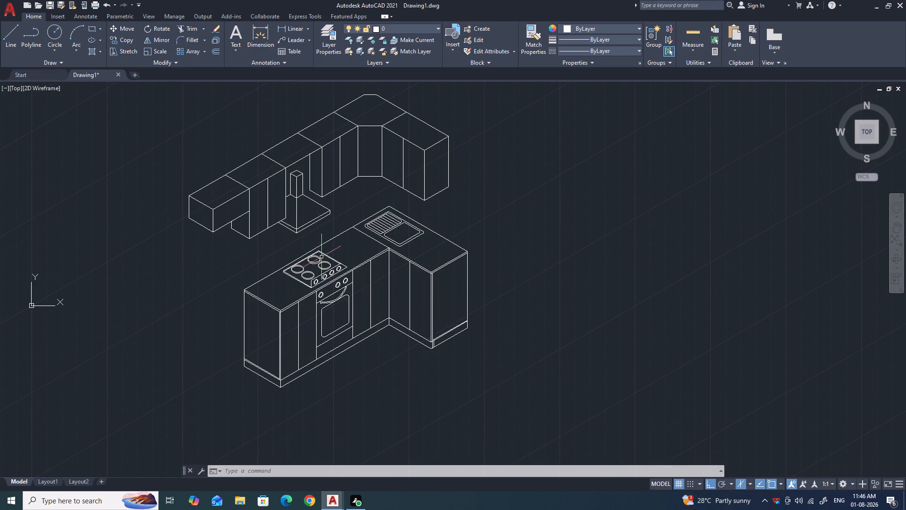
Draw a line along the bottom edge of the sink-side unit's outer front panel, from the outer corner to the door line.
scroll(434, 314, "up", 3)
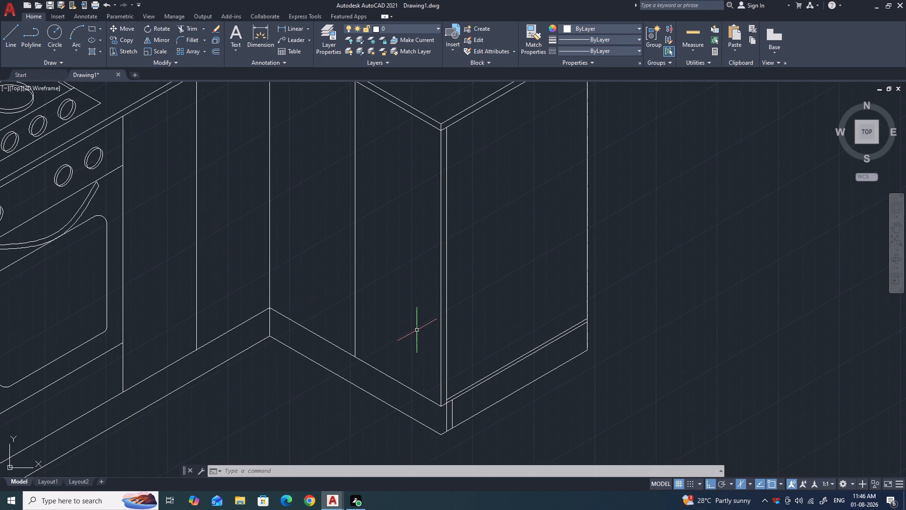
key("l")
key("Return")
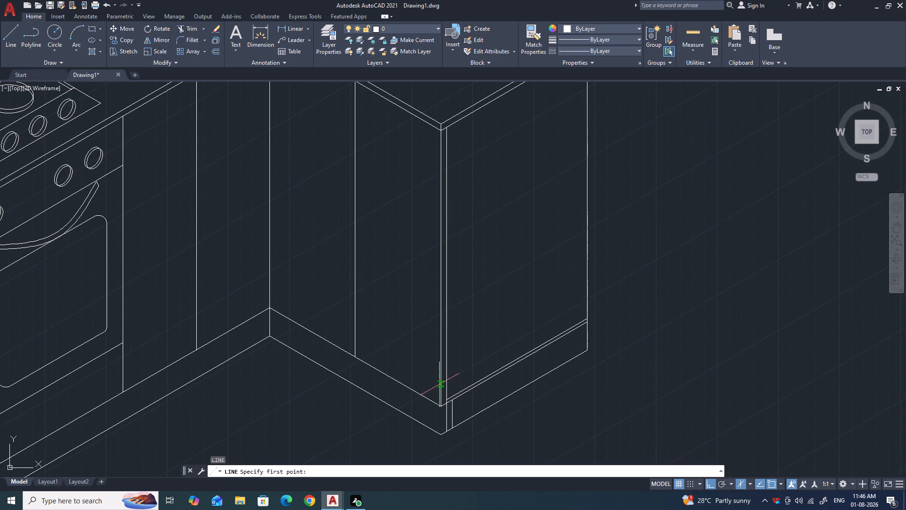
left_click(441, 408)
left_click(354, 359)
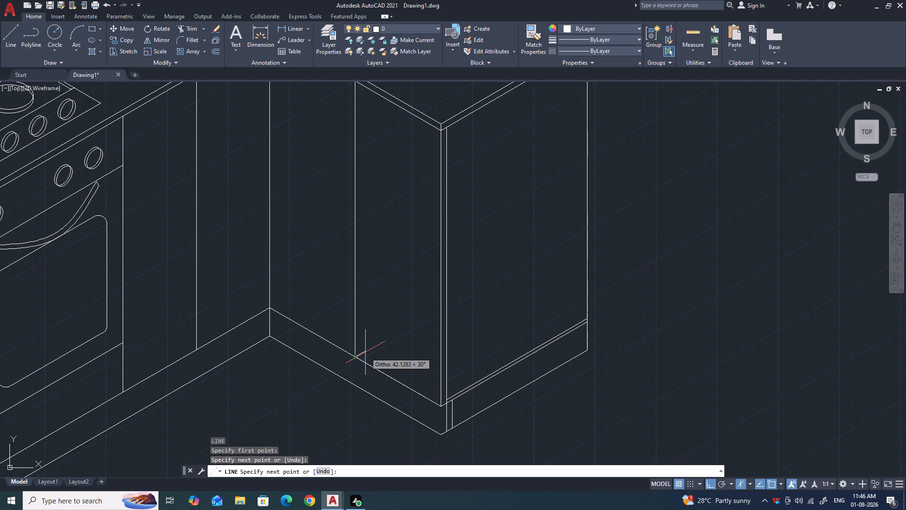
key("Escape")
Copy the outer panel's bottom line as a fitted array of 5 items up to the worktop's underside, forming drawer divisions.
left_click(395, 381)
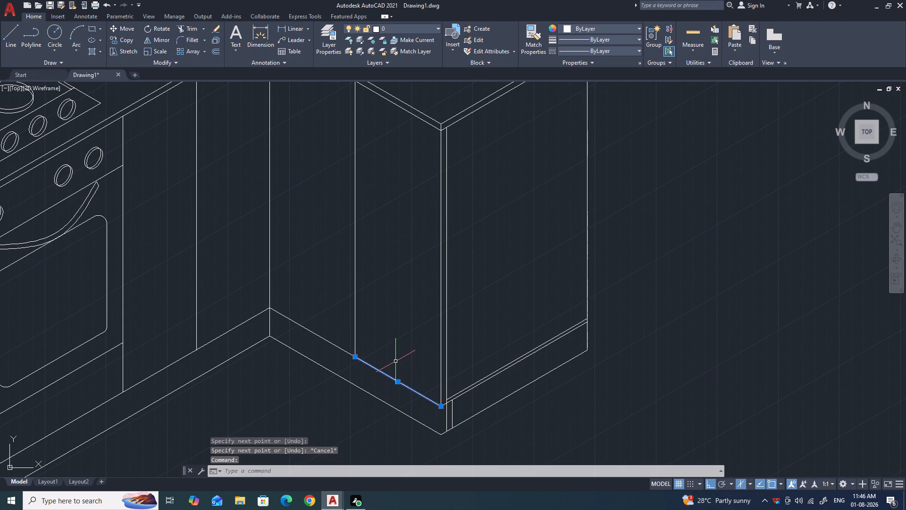
key("c")
key("o")
key("Return")
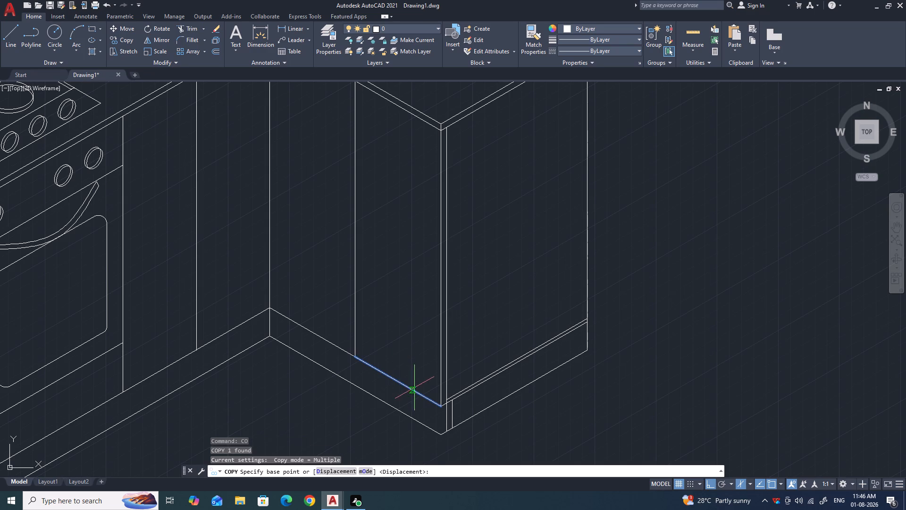
left_click(441, 405)
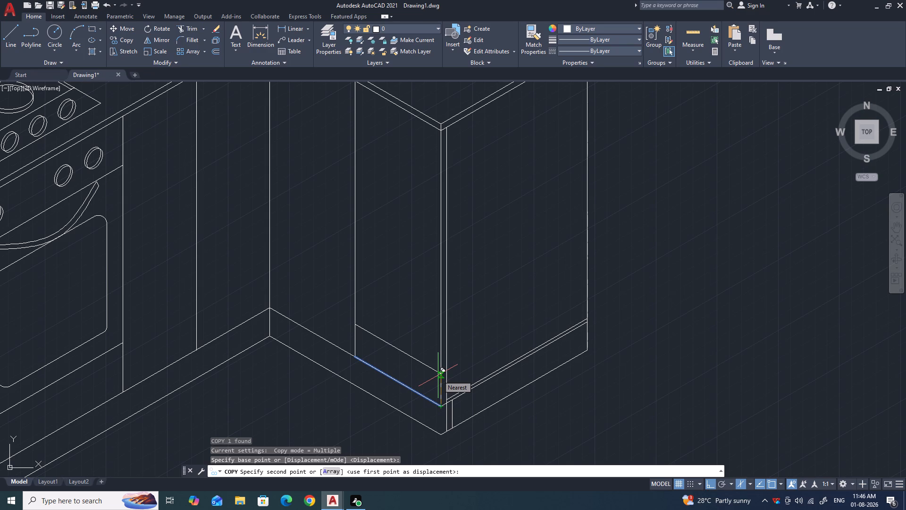
key("a")
key("Return")
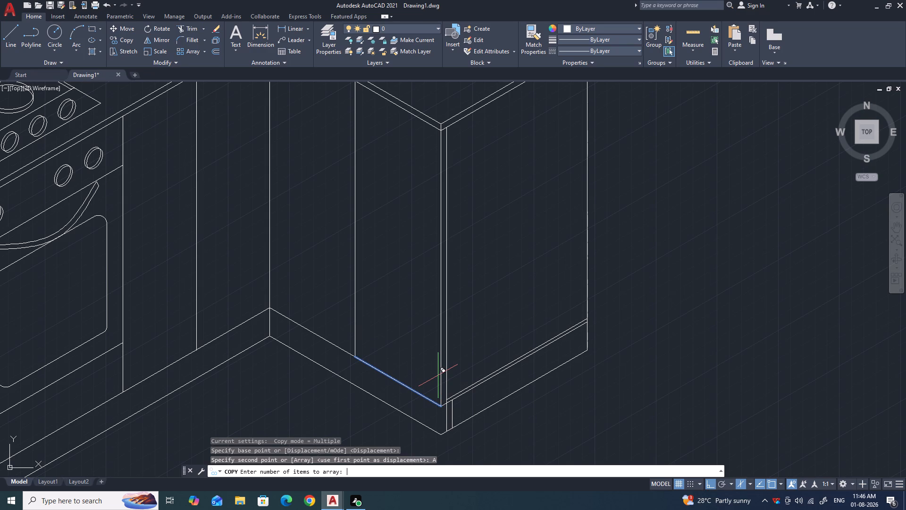
key("5")
key("Return")
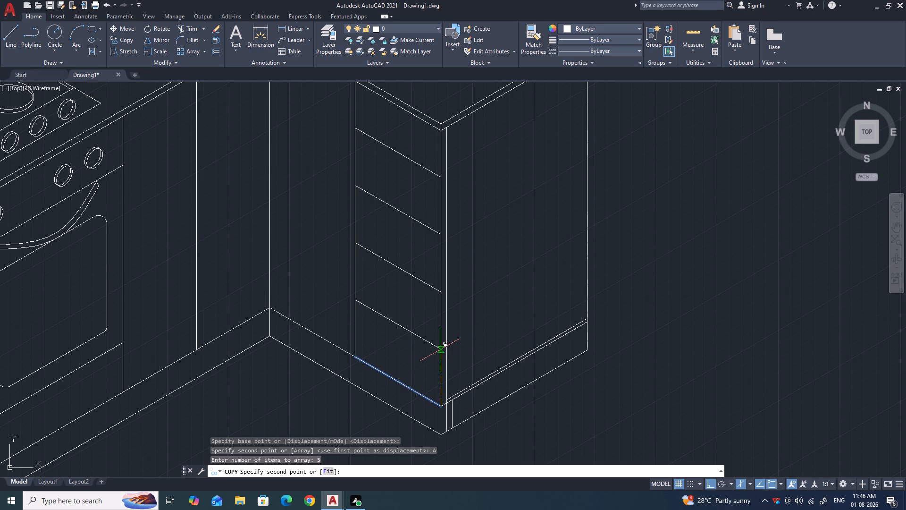
key("f")
key("Return")
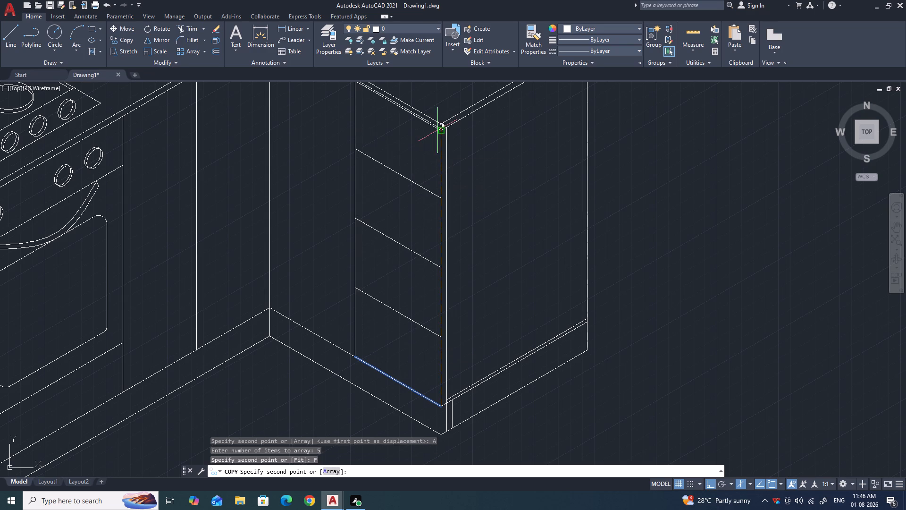
left_click(440, 131)
key("Escape")
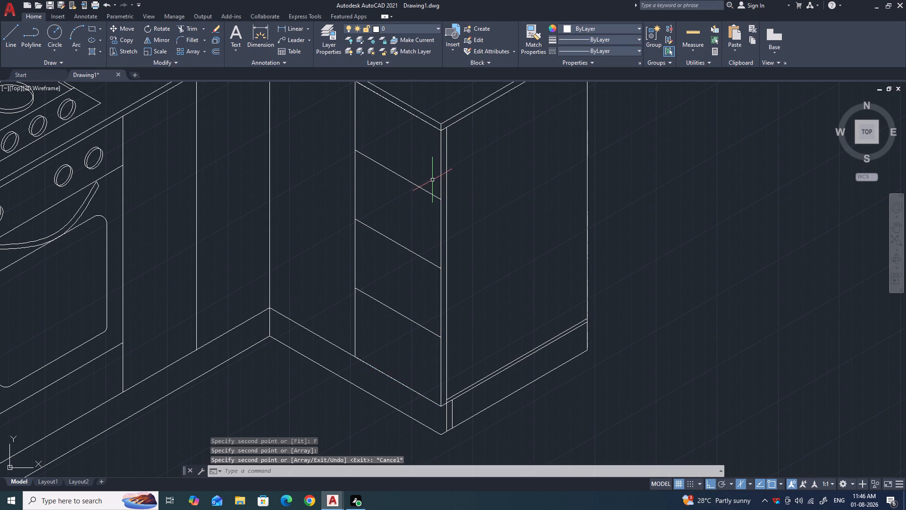
scroll(419, 199, "down", 3)
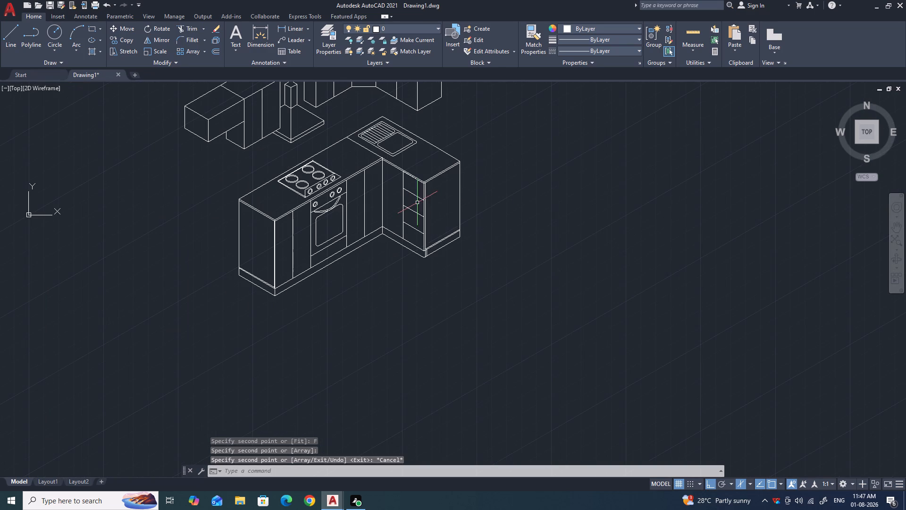
Examine the finished isometric kitchen, checking the drawer divisions, oven, hob, sink and upper units against the overall layout.
scroll(286, 220, "up", 1)
scroll(286, 220, "down", 1)
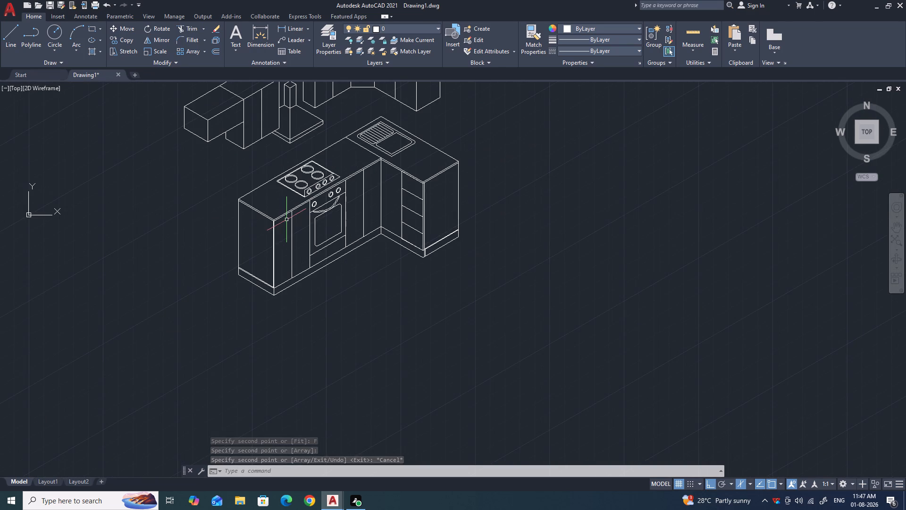
scroll(303, 244, "down", 2)
scroll(231, 165, "up", 2)
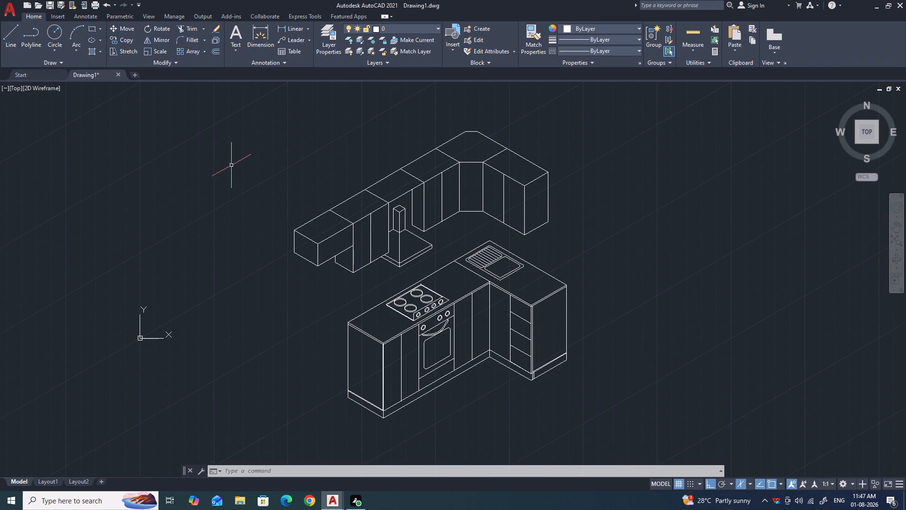
scroll(231, 165, "down", 1)
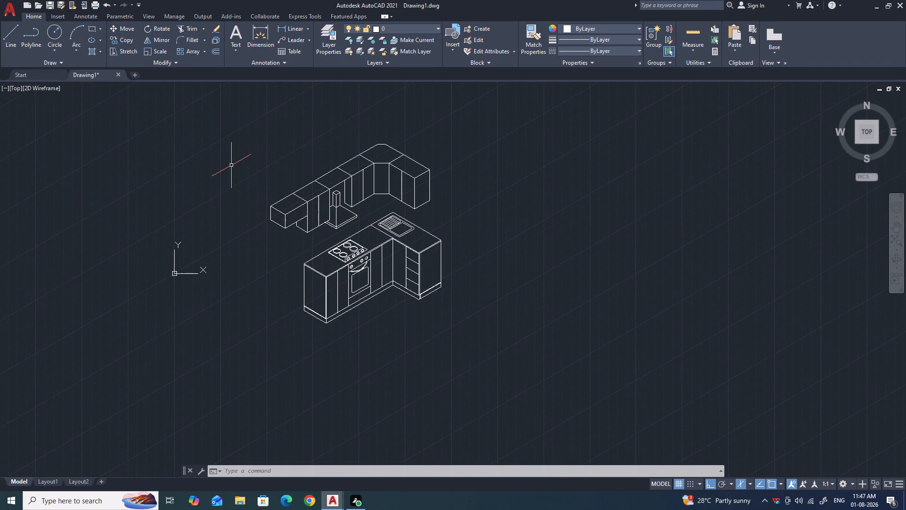
scroll(266, 208, "up", 2)
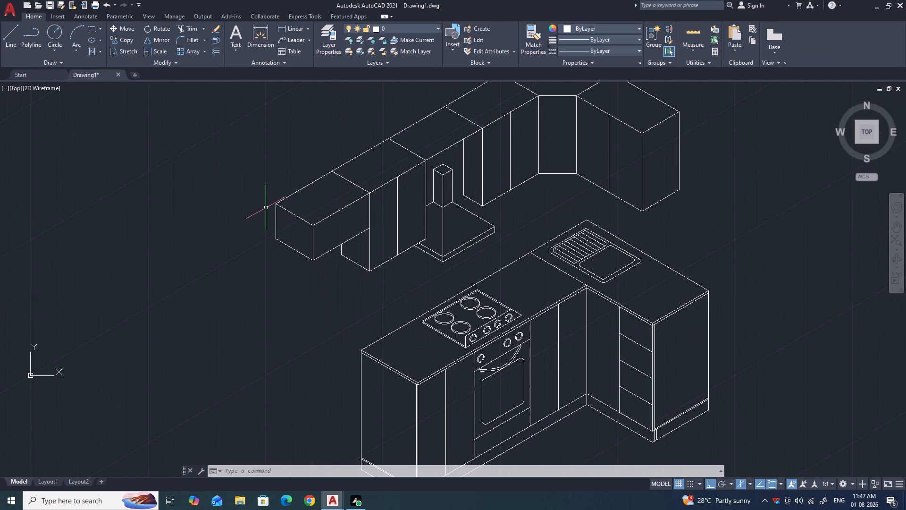
scroll(261, 194, "down", 2)
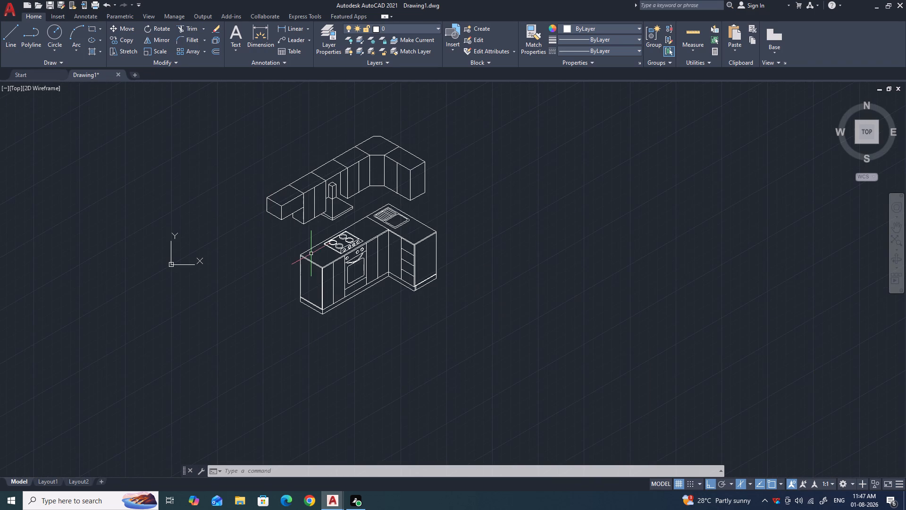
scroll(373, 308, "up", 1)
scroll(373, 307, "down", 1)
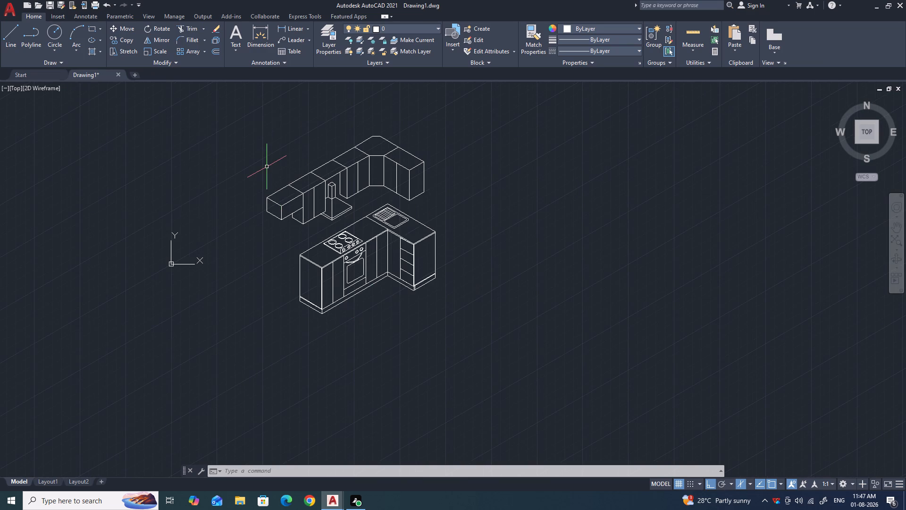
scroll(266, 167, "up", 1)
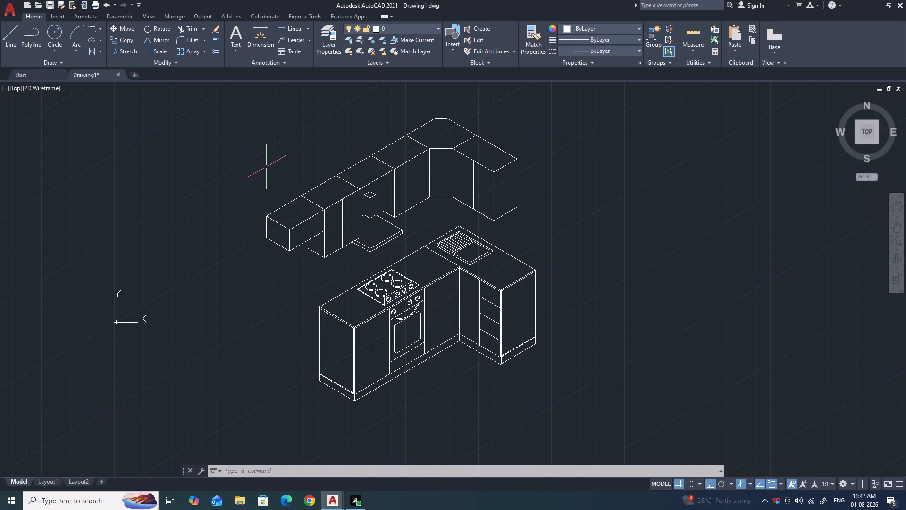
scroll(442, 377, "up", 1)
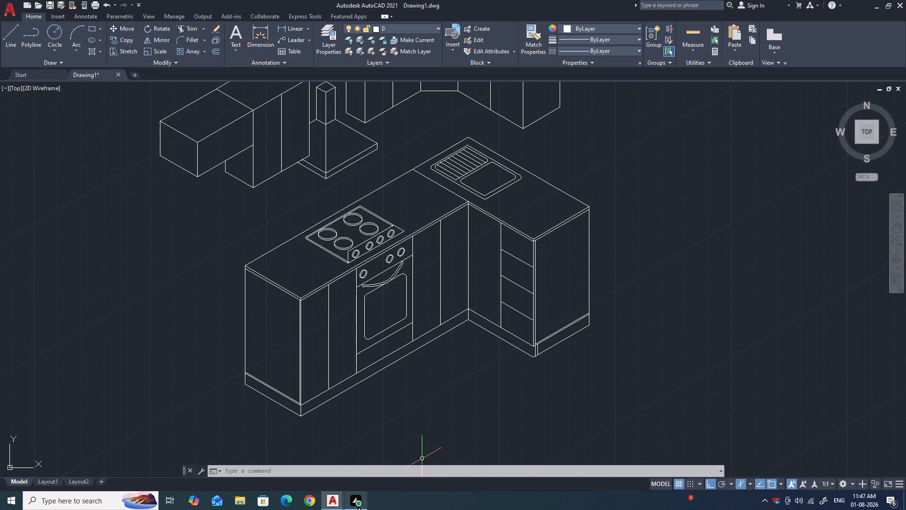
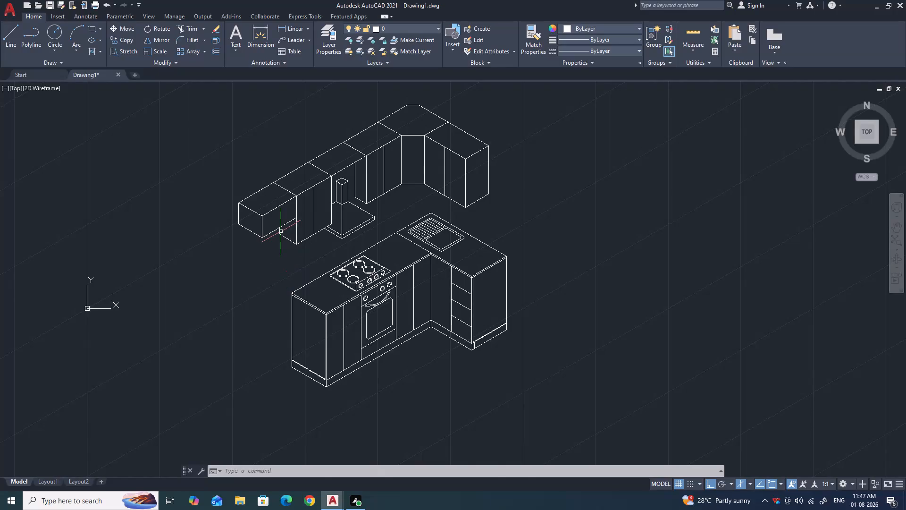
Draw a short U-shaped three-point spline in the empty space in front of the base cabinets' inner corner.
scroll(309, 234, "down", 1)
scroll(376, 306, "up", 1)
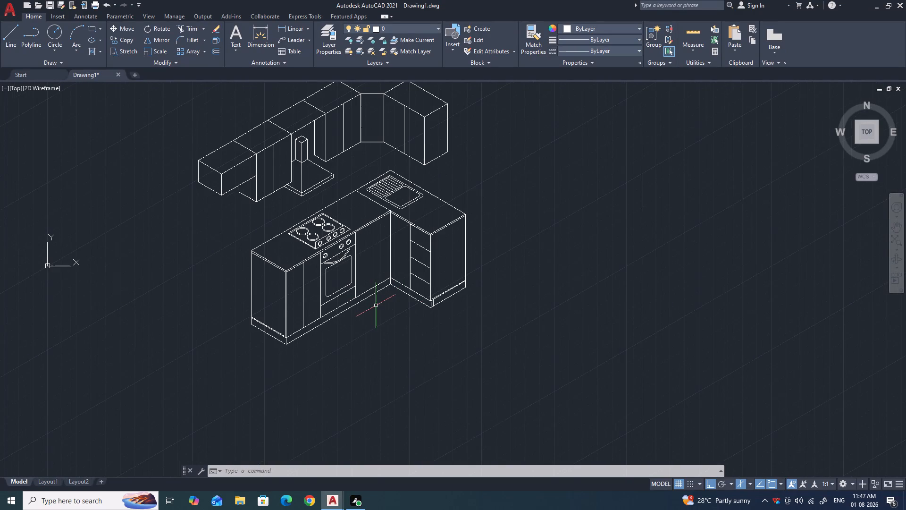
type("SPL")
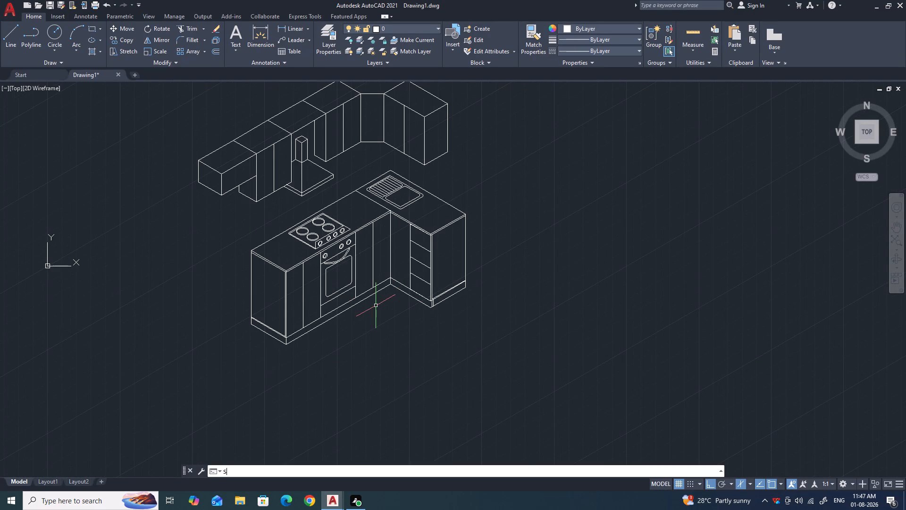
key("Return")
scroll(176, 267, "up", 1)
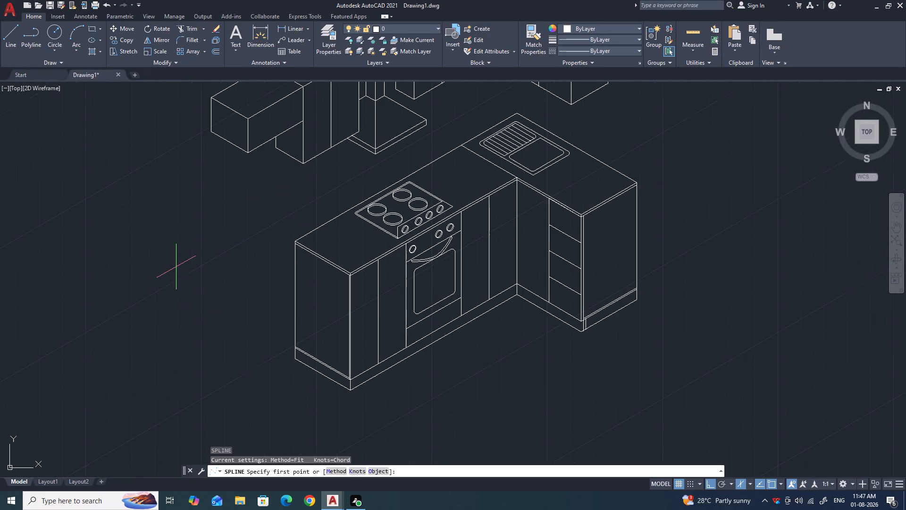
scroll(518, 343, "up", 1)
left_click(518, 348)
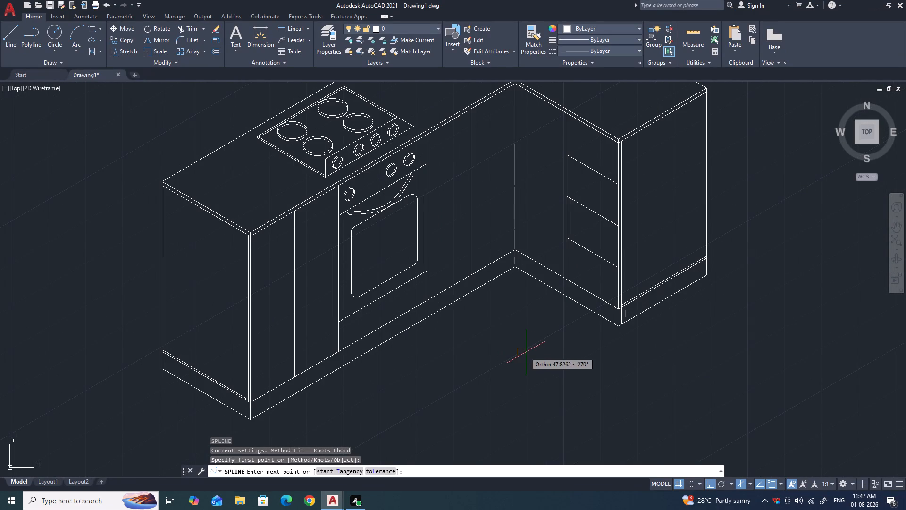
scroll(534, 354, "up", 1)
key("F8")
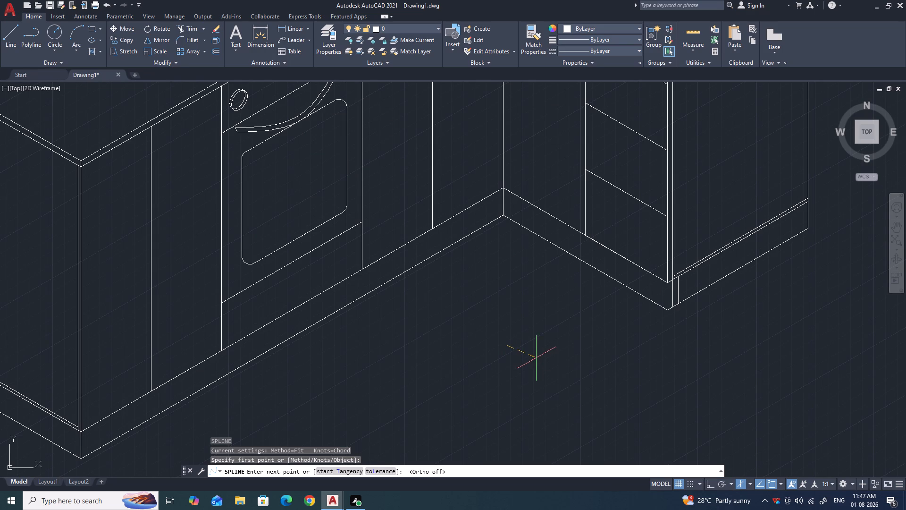
left_click(522, 359)
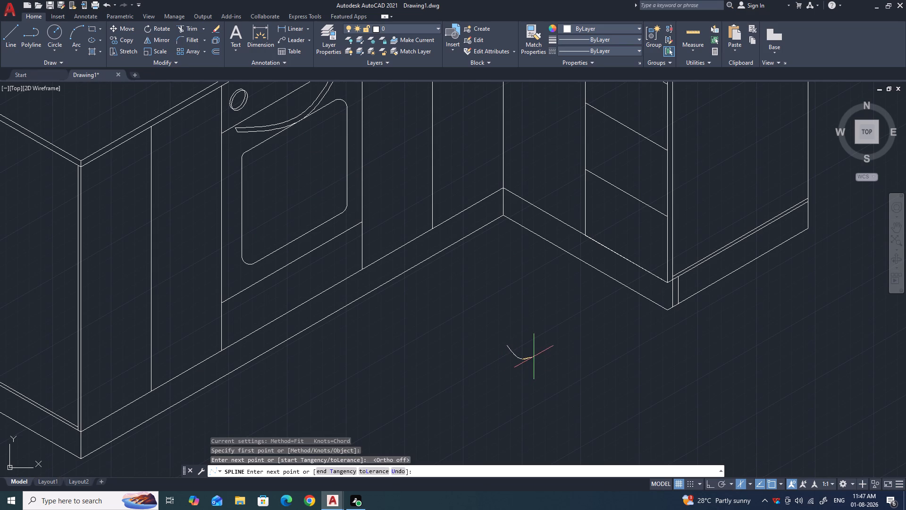
left_click(537, 356)
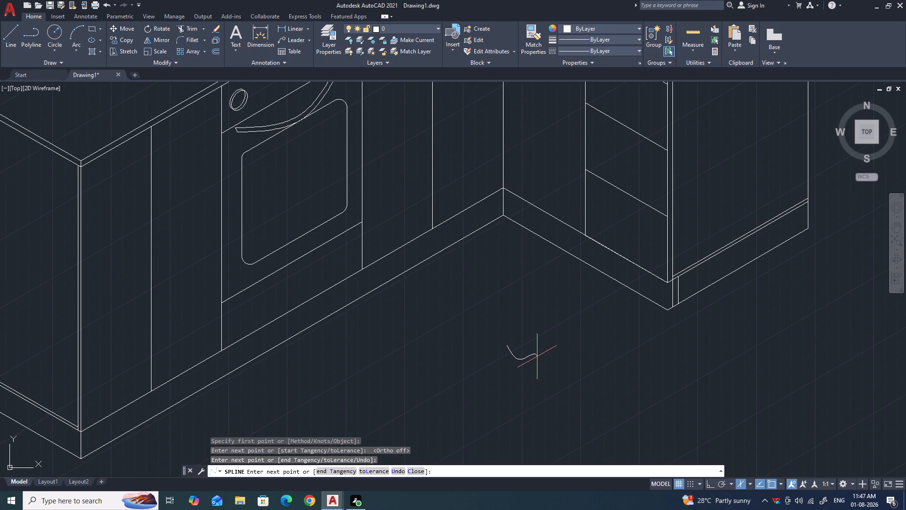
key("space")
Copy the short spline about 10 units straight up to form the second edge of a handle.
scroll(519, 350, "up", 2)
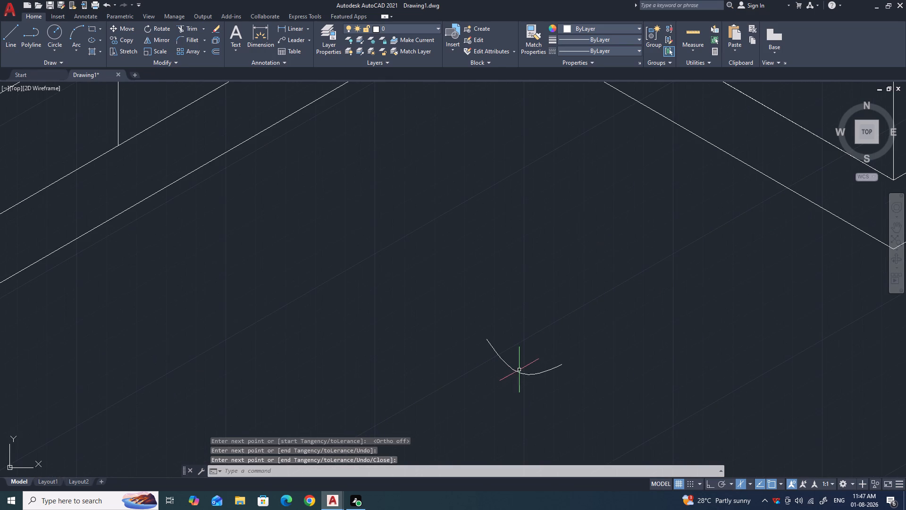
left_click(519, 371)
left_click(500, 372)
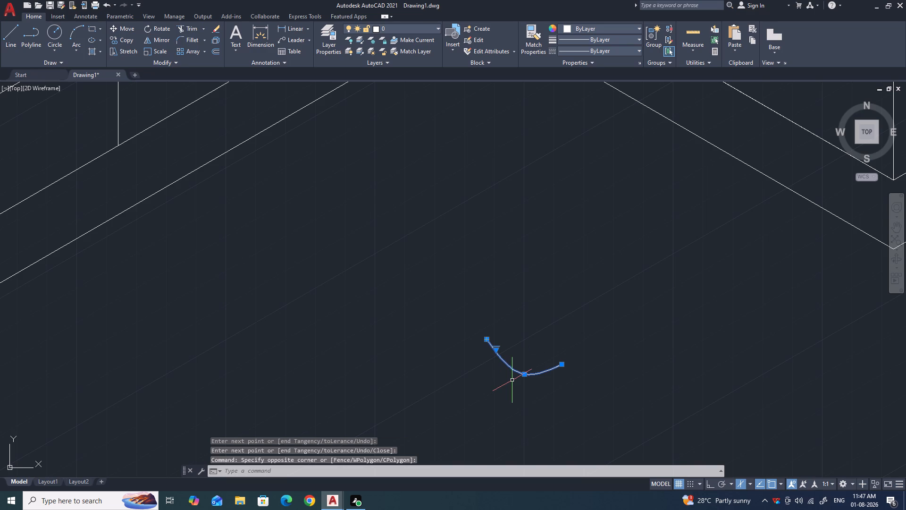
type("CO")
key("Return")
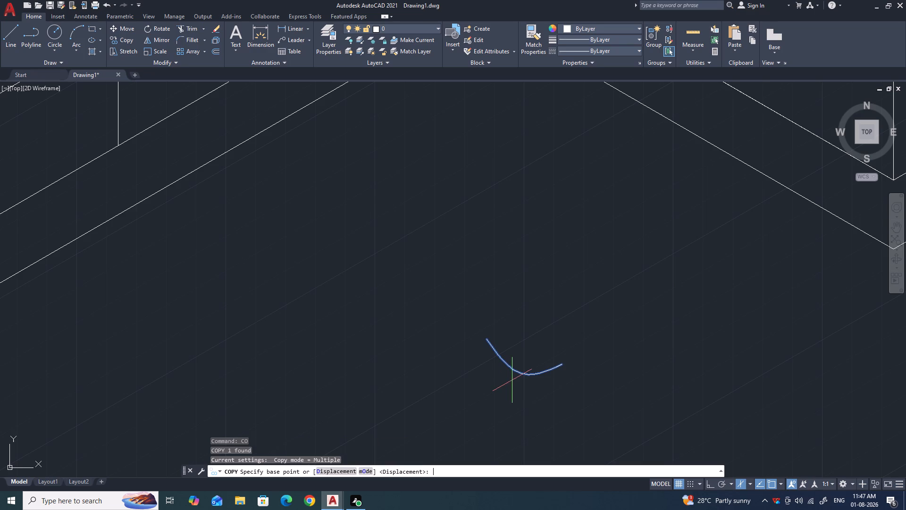
left_click(519, 374)
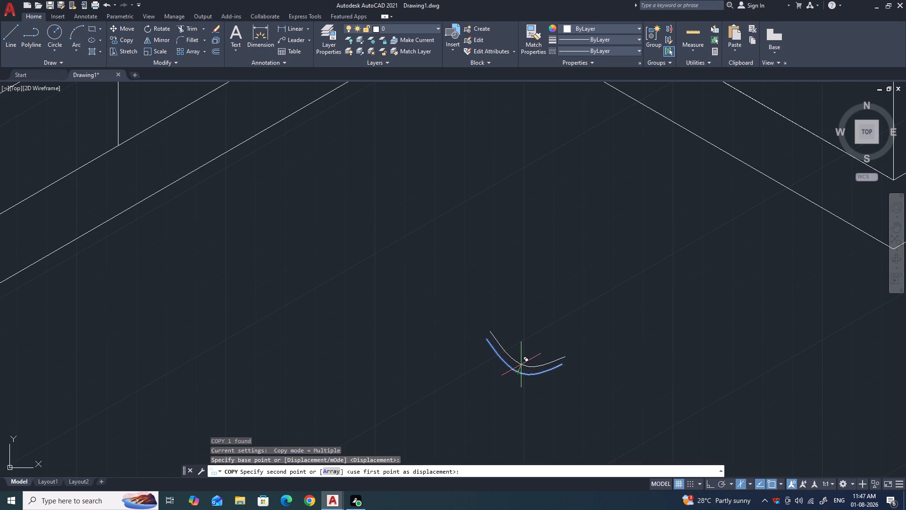
key("F8")
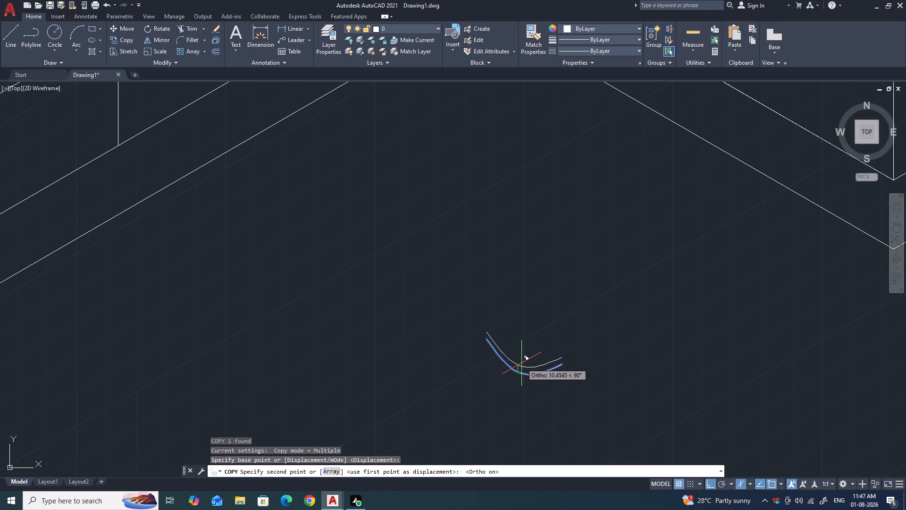
left_click(521, 363)
key("Escape")
Close both open ends of the handle outline with short vertical lines between the two splines.
scroll(482, 338, "up", 2)
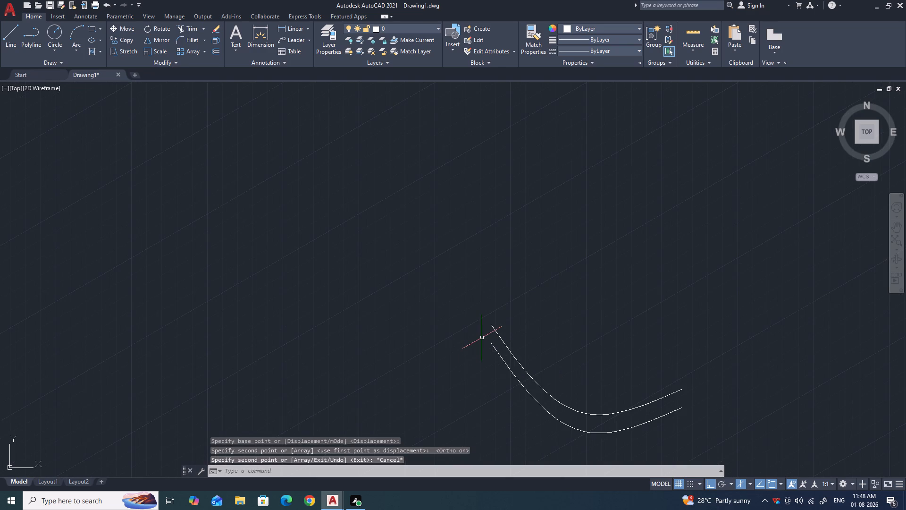
key("l")
key("Return")
left_click(492, 326)
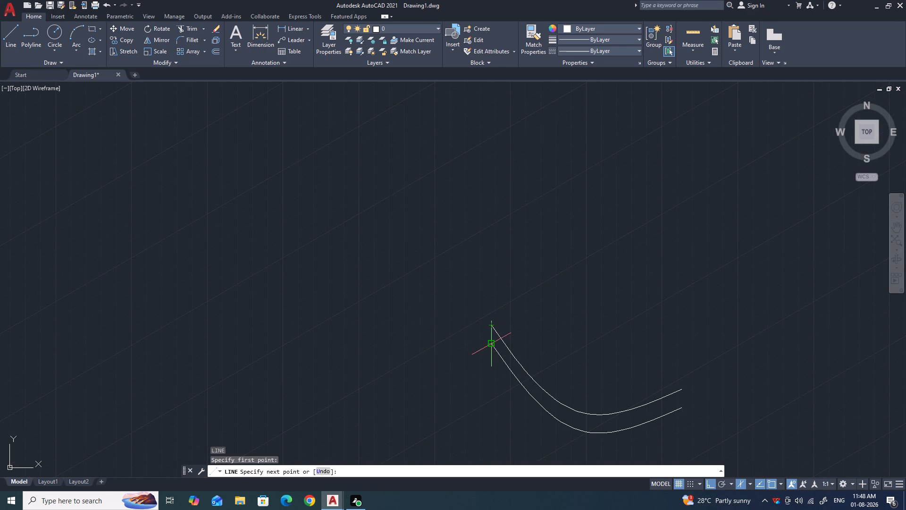
left_click(493, 346)
key("Escape")
key("space")
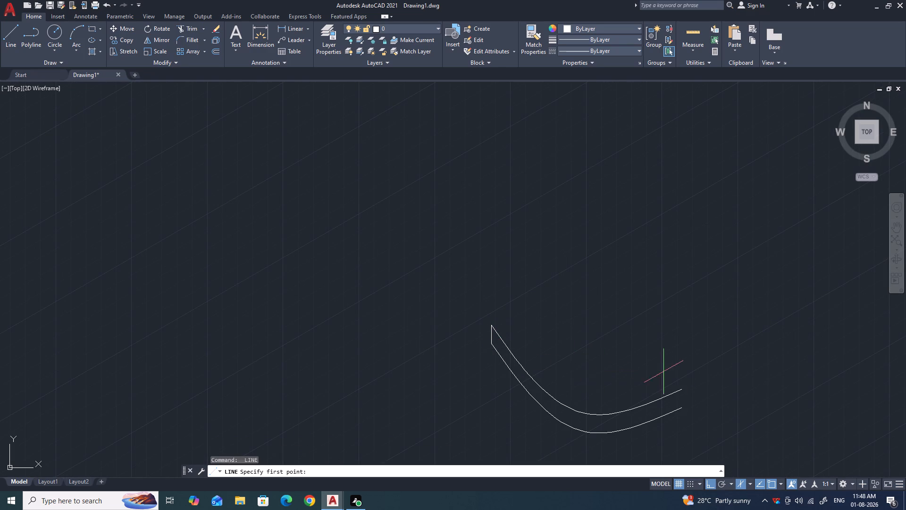
left_click(683, 390)
left_click(680, 408)
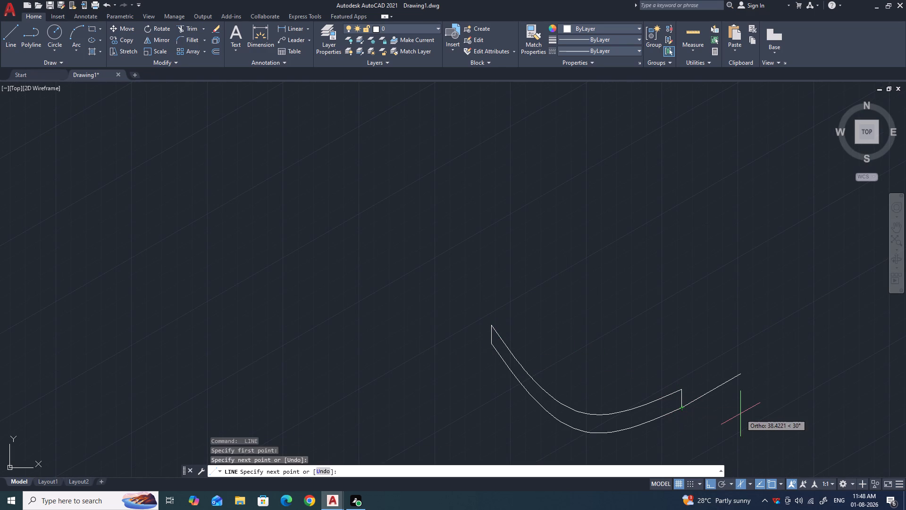
key("space")
Join the two splines and two end lines into a single handle outline.
scroll(517, 282, "down", 2)
left_click_drag(595, 351, 586, 344)
left_click(472, 273)
key("j")
key("Return")
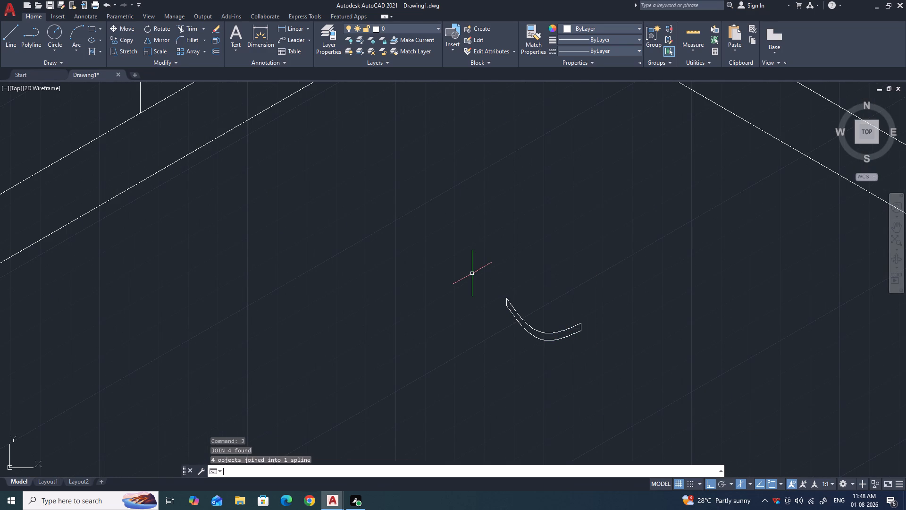
Copy the handle freely onto each of the four drawer fronts, roughly centred on every drawer.
left_click(596, 359)
left_click(492, 284)
scroll(461, 288, "down", 2)
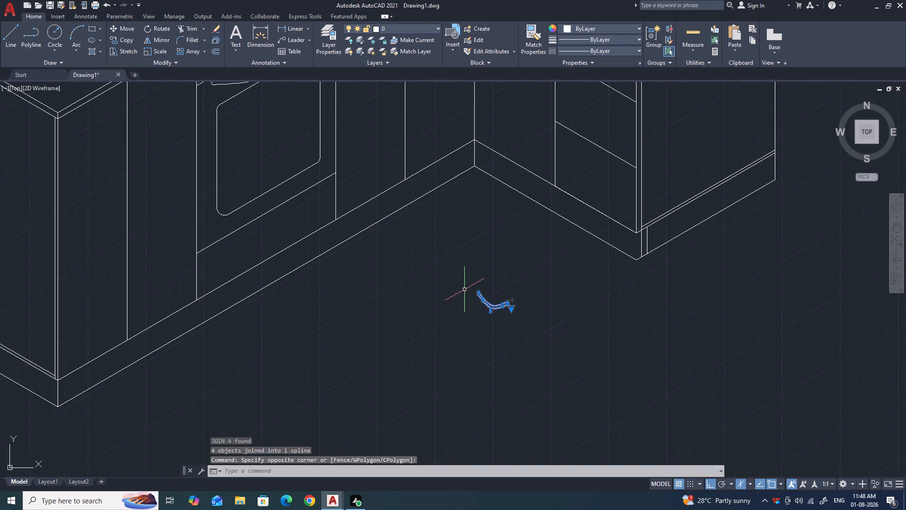
scroll(481, 274, "up", 1)
scroll(481, 274, "down", 2)
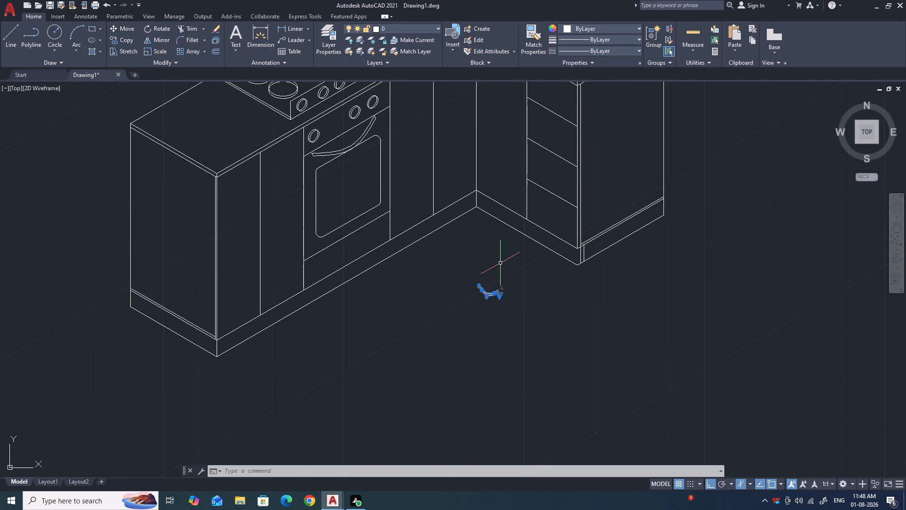
scroll(497, 266, "down", 1)
scroll(498, 267, "up", 1)
type("CO")
key("Return")
scroll(484, 291, "up", 2)
left_click(491, 296)
scroll(531, 273, "down", 1)
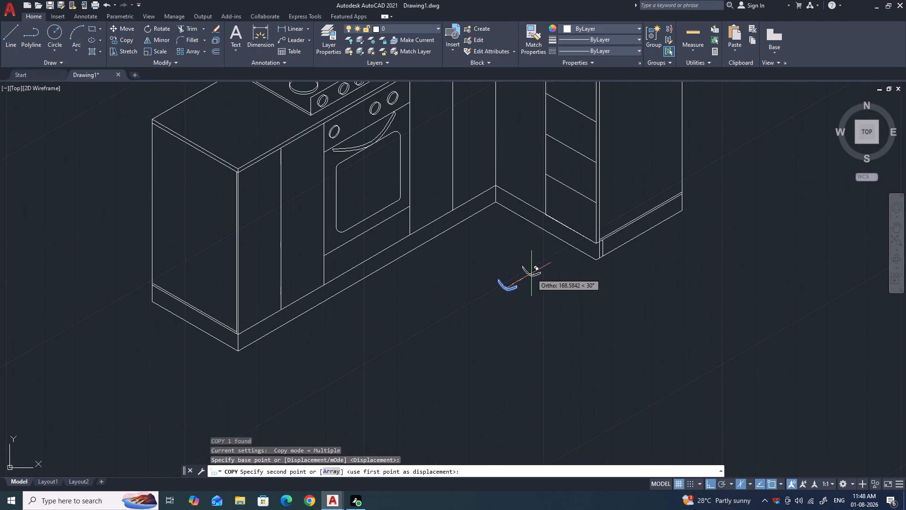
key("F8")
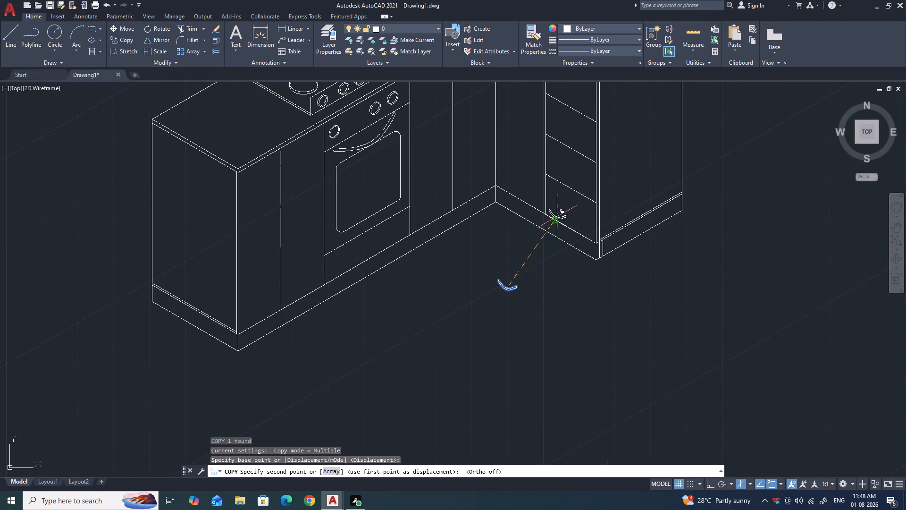
scroll(533, 239, "down", 2)
scroll(545, 221, "up", 3)
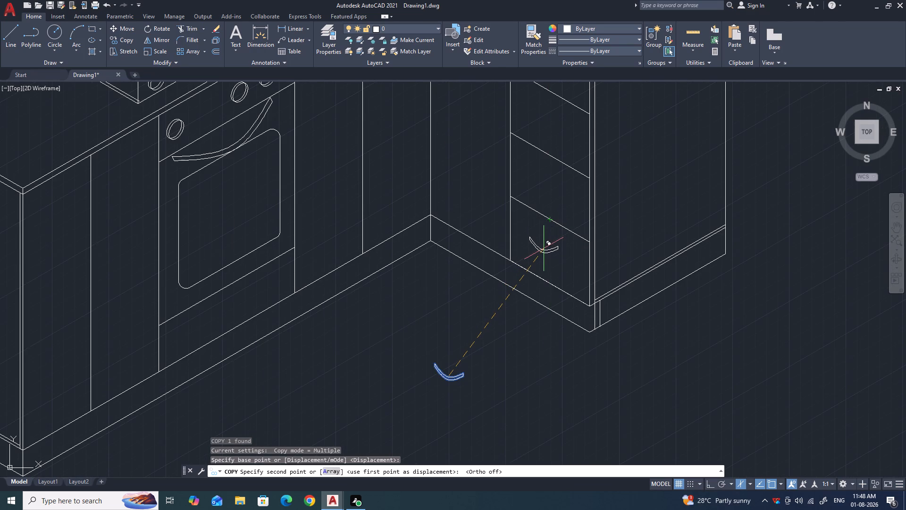
left_click(543, 256)
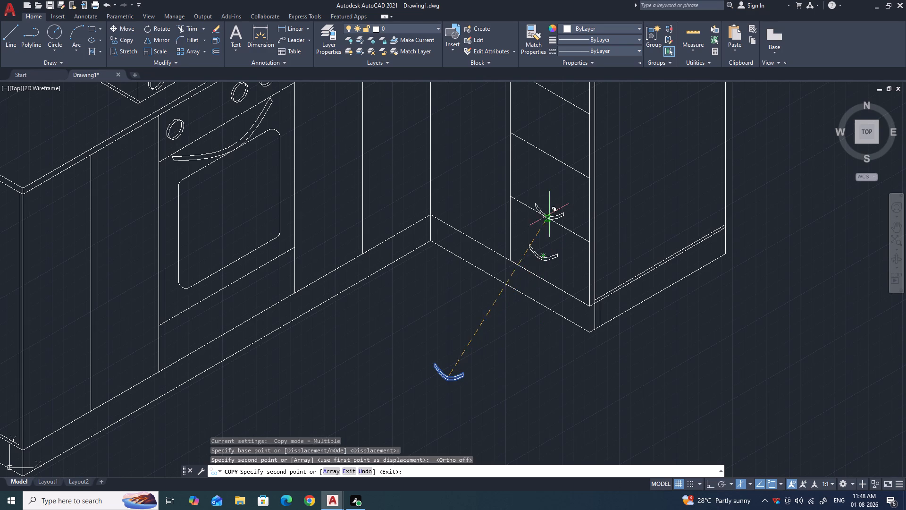
left_click(548, 194)
scroll(541, 248, "down", 2)
scroll(544, 205, "up", 1)
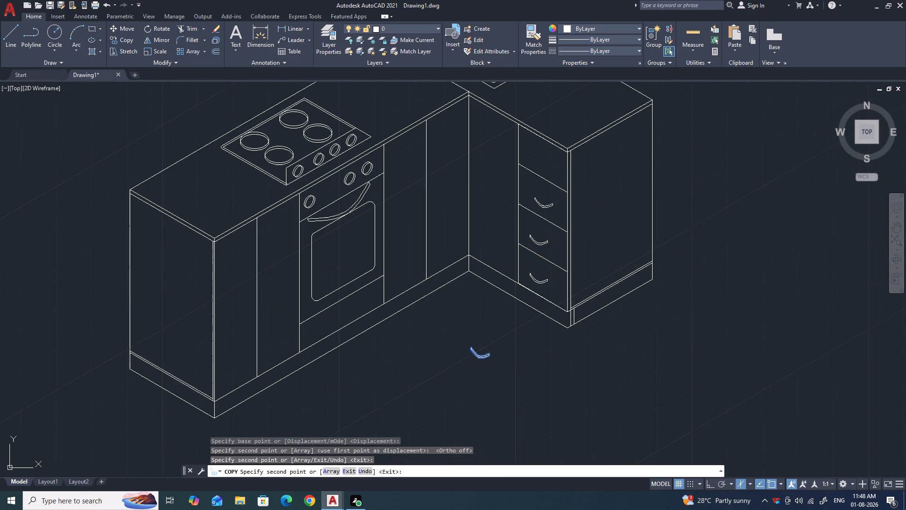
left_click(544, 204)
left_click(547, 164)
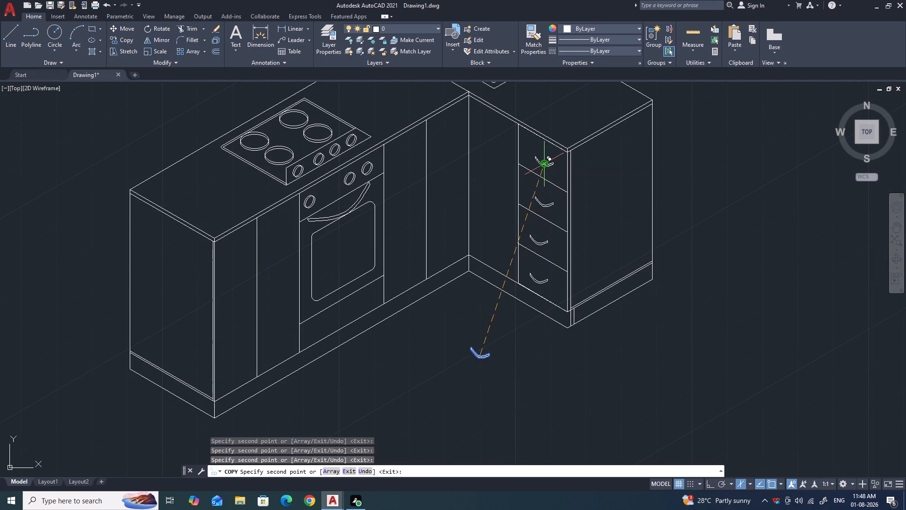
key("Escape")
Rotate the original handle in front of the cabinets by 270° so that it stands upright.
scroll(543, 174, "down", 1)
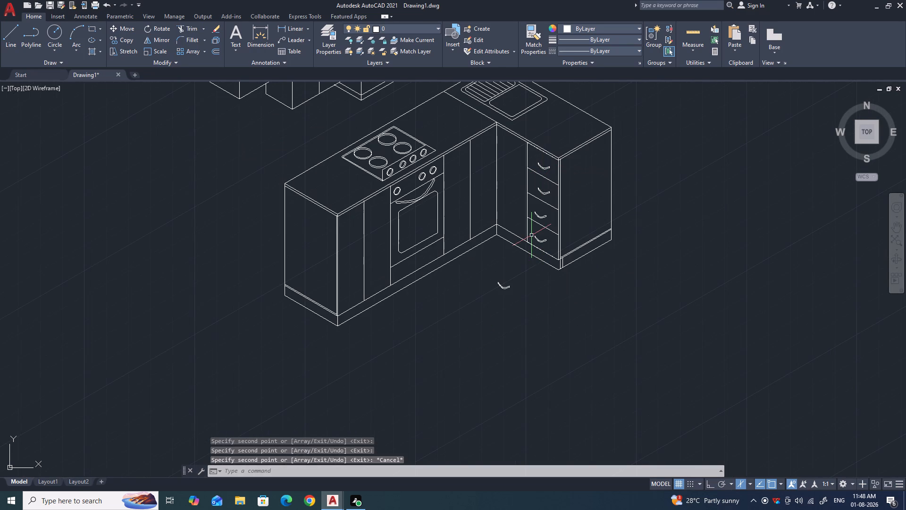
scroll(510, 283, "up", 3)
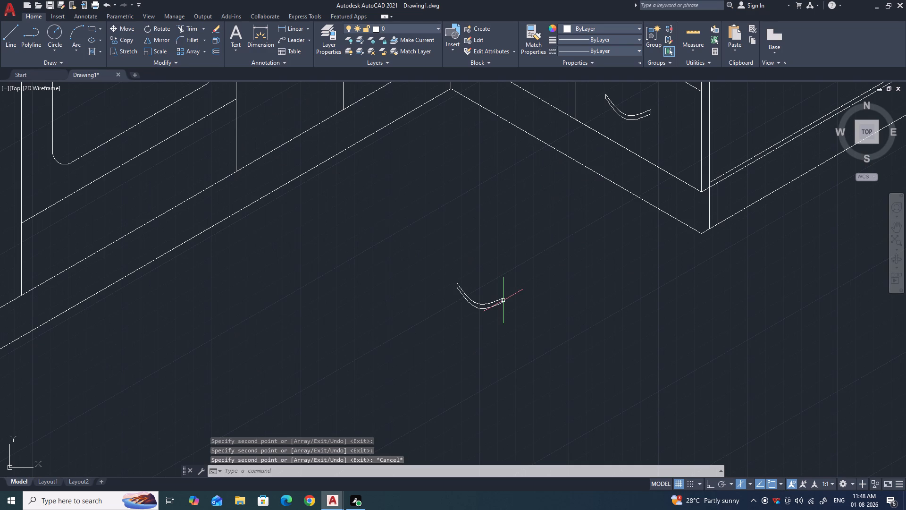
left_click(509, 326)
left_click(420, 251)
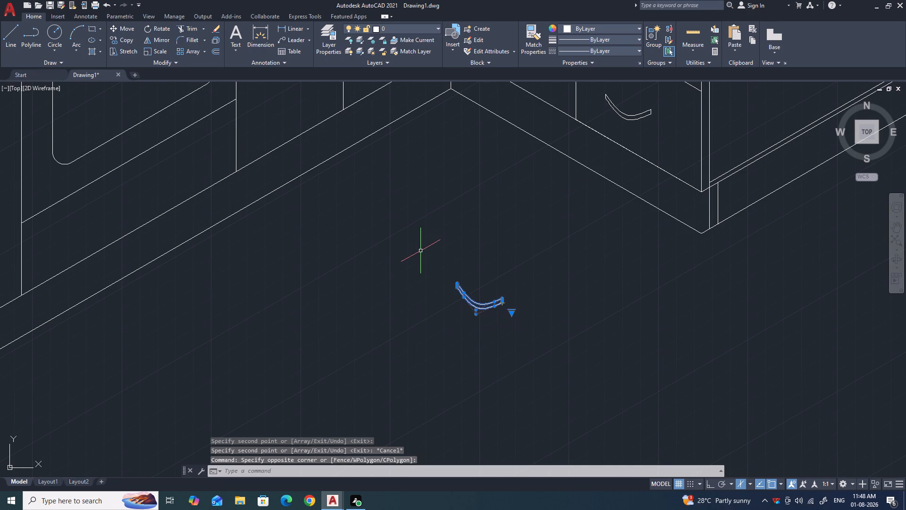
type("RO")
key("Return")
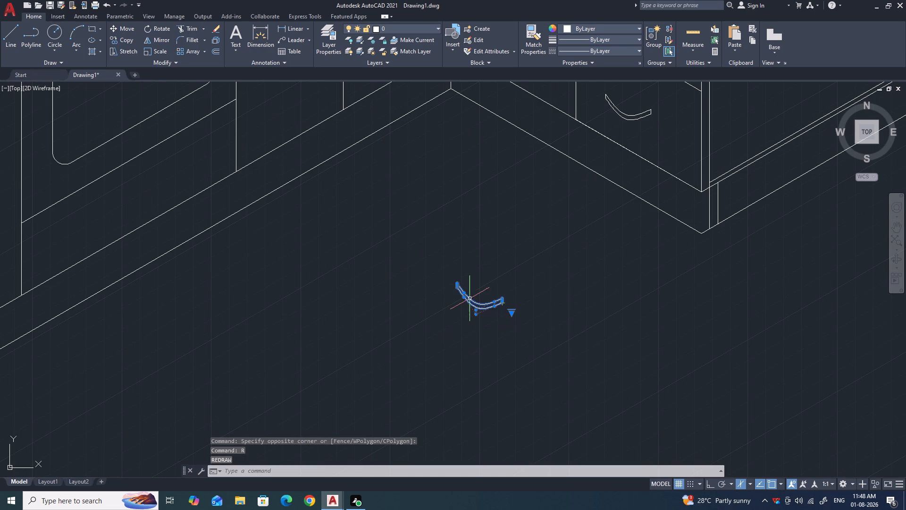
type("RO")
key("Return")
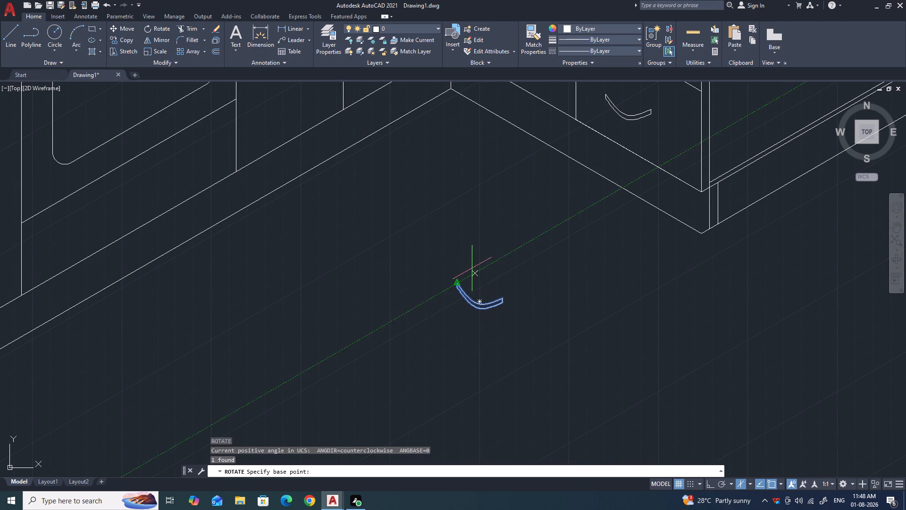
left_click(466, 286)
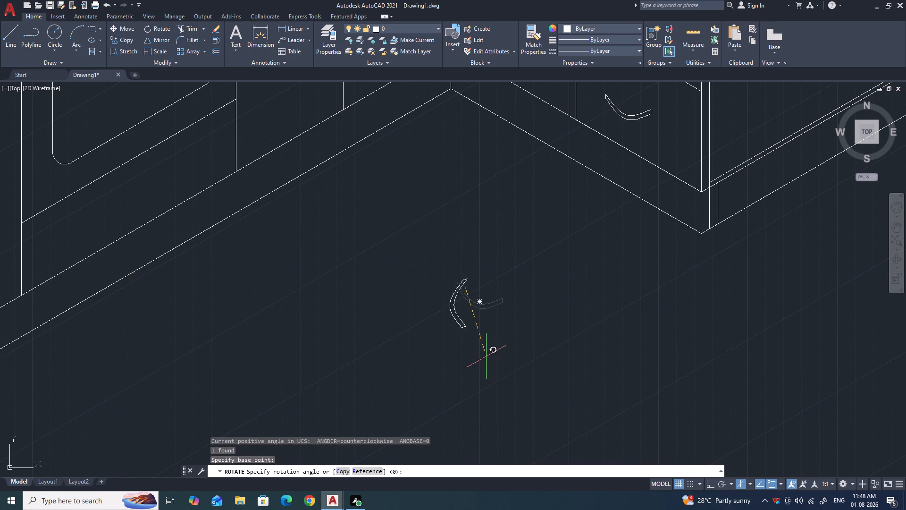
key("F8")
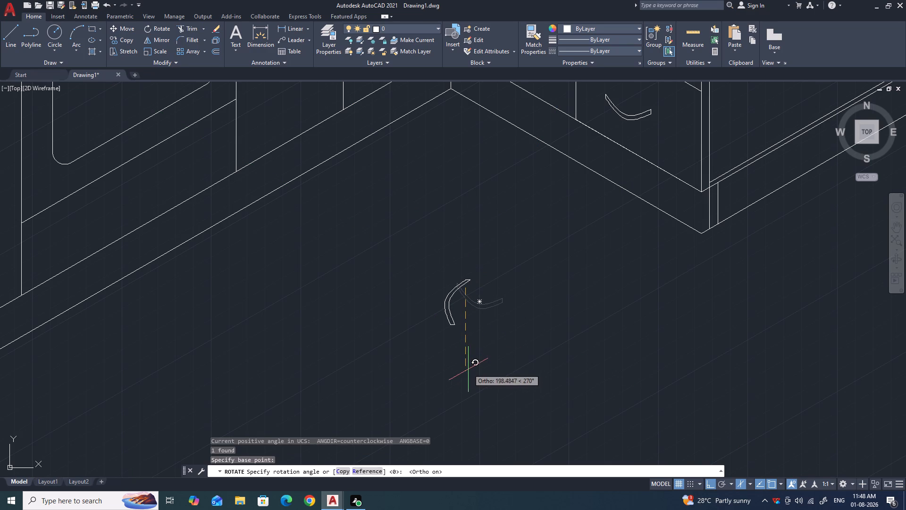
left_click(468, 369)
Move the upright handle freely onto the corner cabinet door beside the drawers, near the door's top edge on the drawer side.
scroll(470, 339, "down", 2)
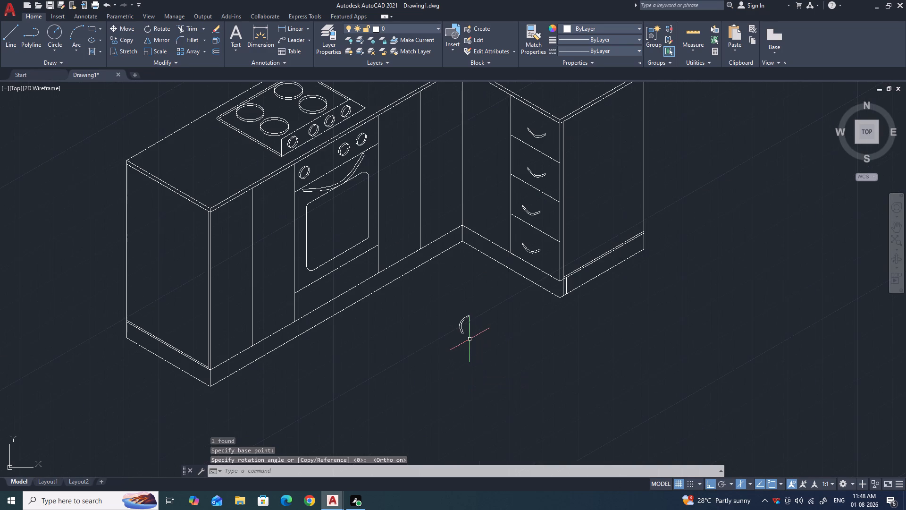
left_click(479, 348)
left_click(455, 297)
key("m")
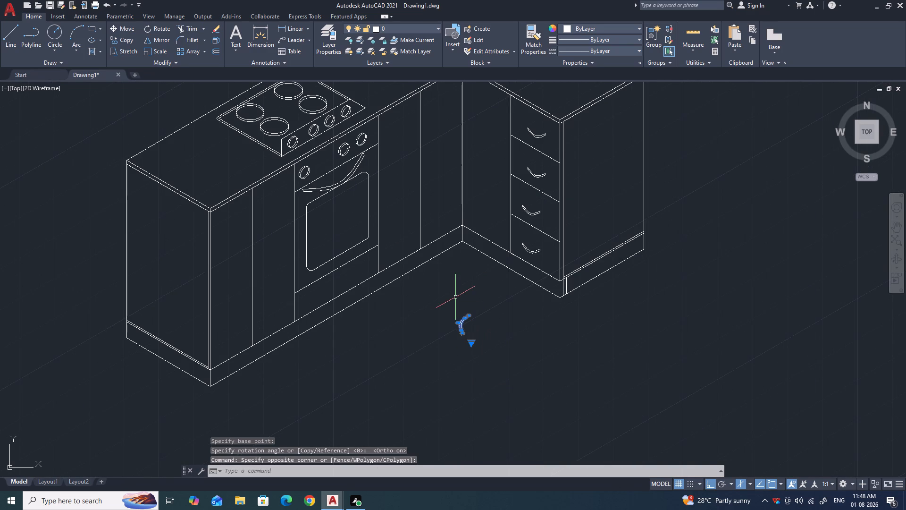
key("Return")
left_click(463, 327)
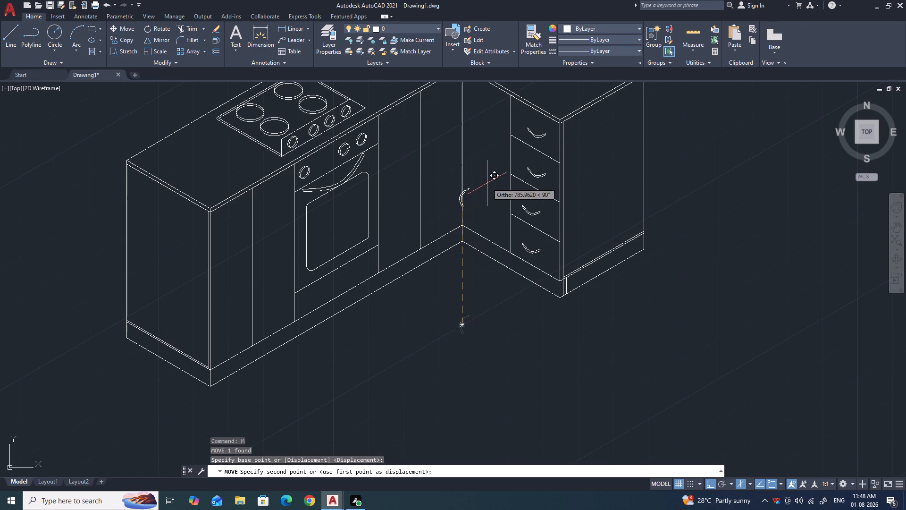
key("F8")
scroll(476, 217, "down", 1)
scroll(485, 154, "up", 2)
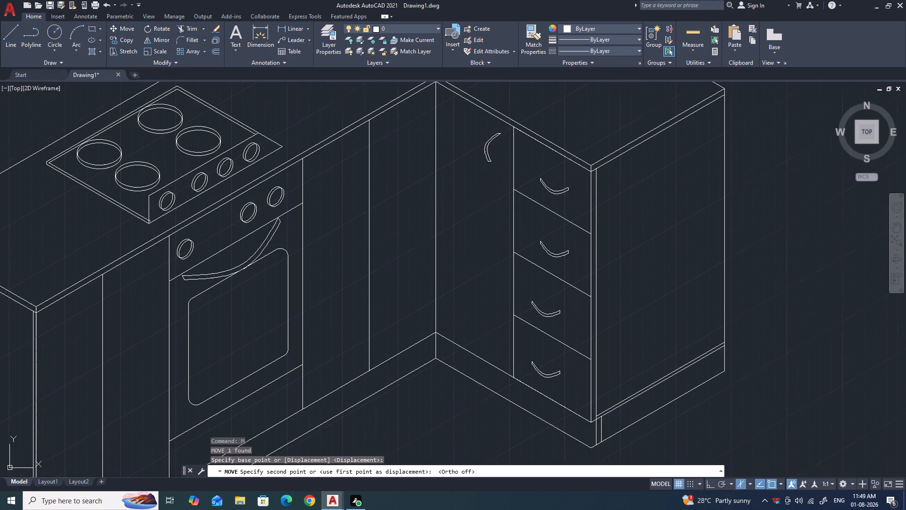
left_click(495, 151)
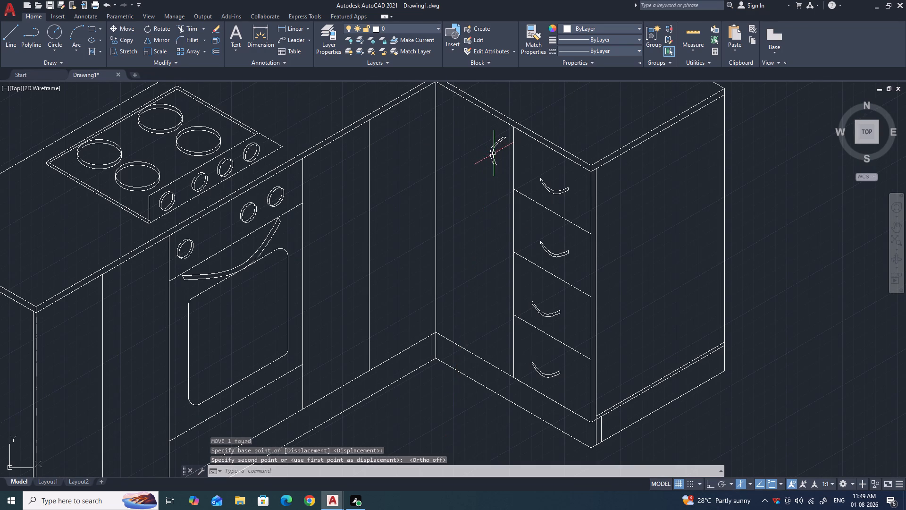
Mirror the corner door's handle about a vertical line through the same door, keeping the original.
scroll(472, 200, "down", 2)
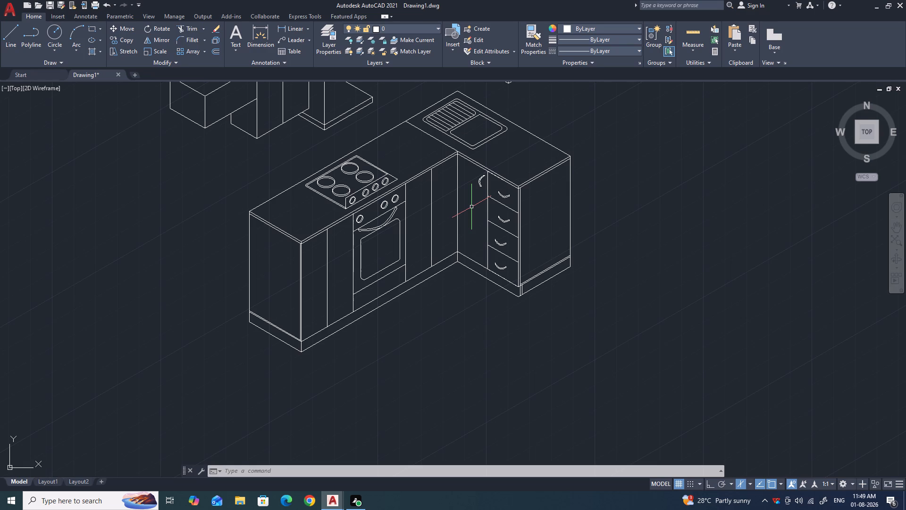
scroll(465, 221, "down", 1)
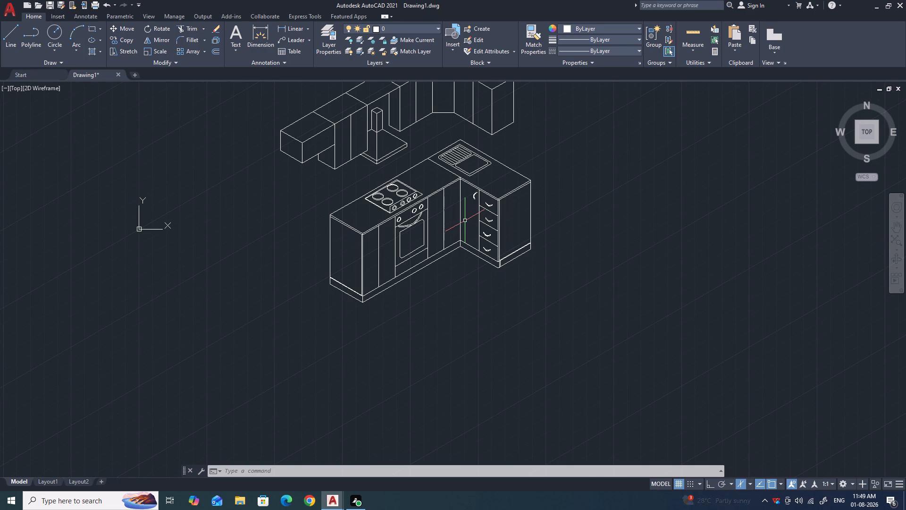
scroll(473, 190, "up", 5)
left_click(476, 220)
left_click(451, 181)
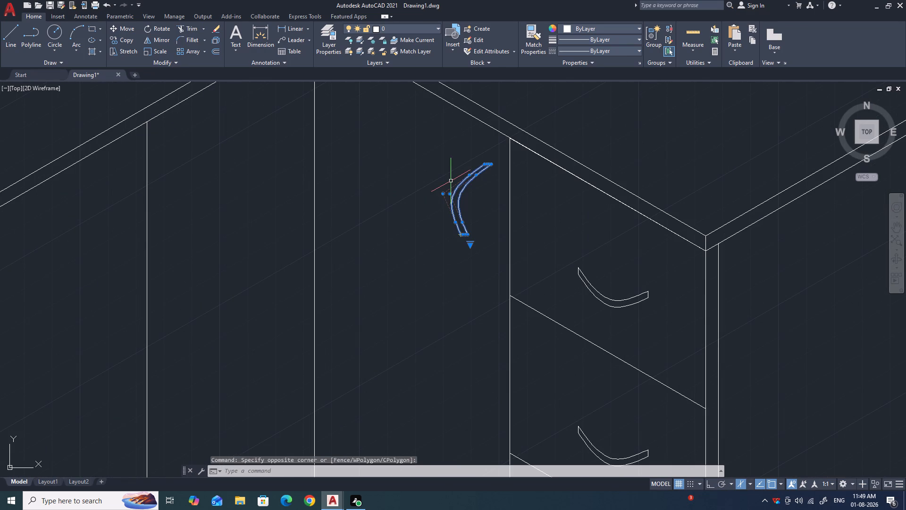
type("MI")
key("Return")
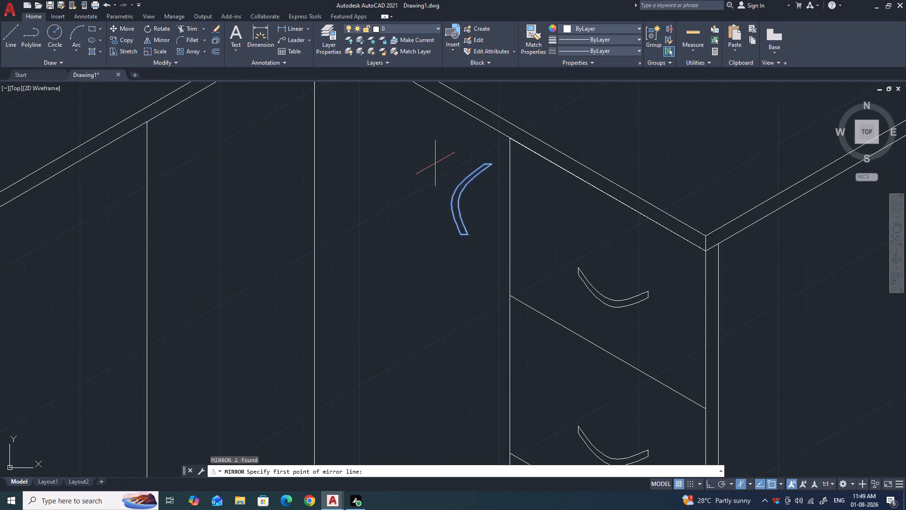
left_click(427, 158)
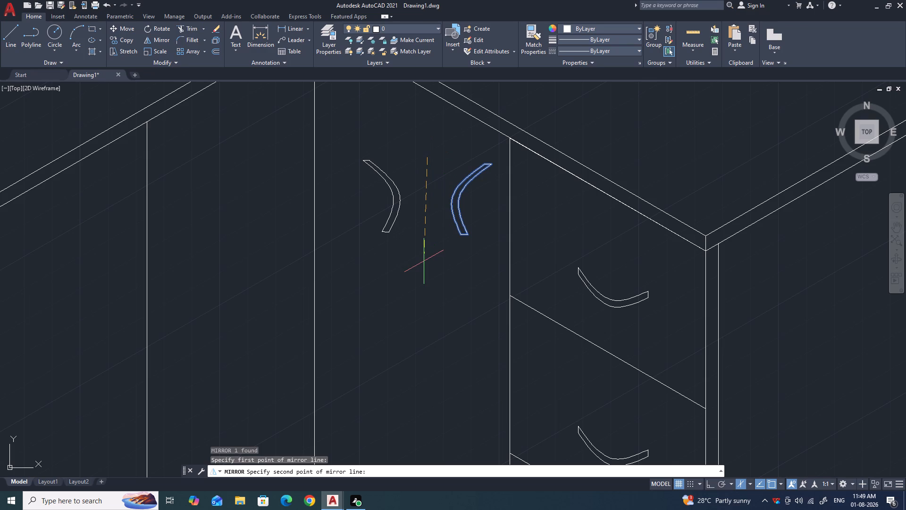
key("F8")
left_click(421, 270)
key("space")
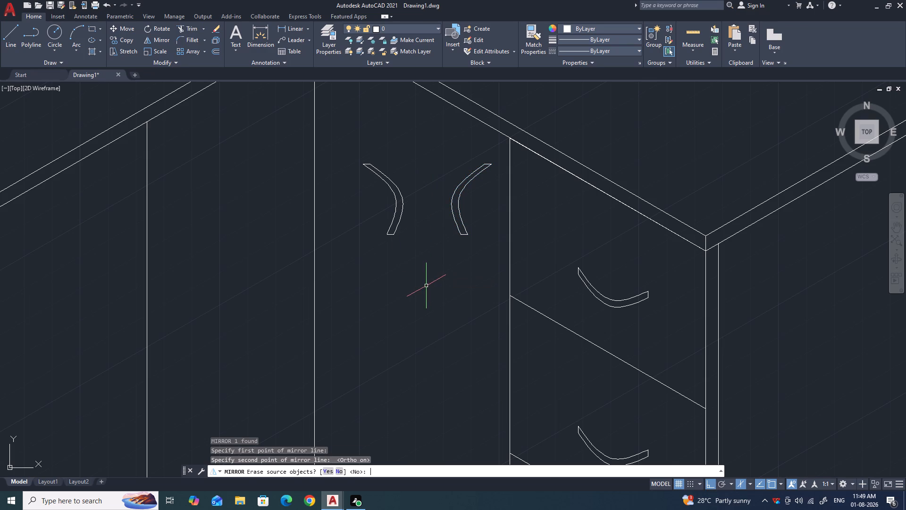
Move the mirrored handle freely onto the oven-side run's door next to the corner, near its top and the edge facing the oven.
left_click_drag(416, 230, 404, 217)
left_click(375, 185)
key("m")
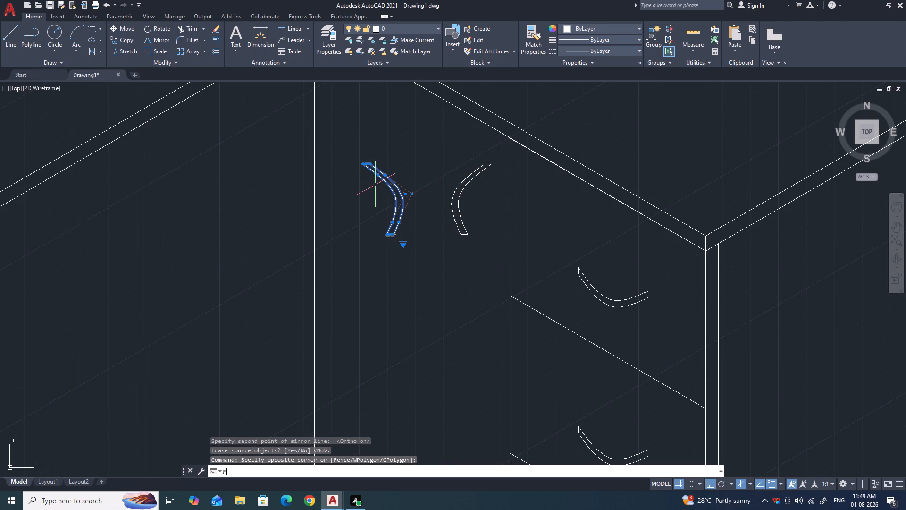
key("Return")
left_click(403, 199)
scroll(321, 174, "down", 1)
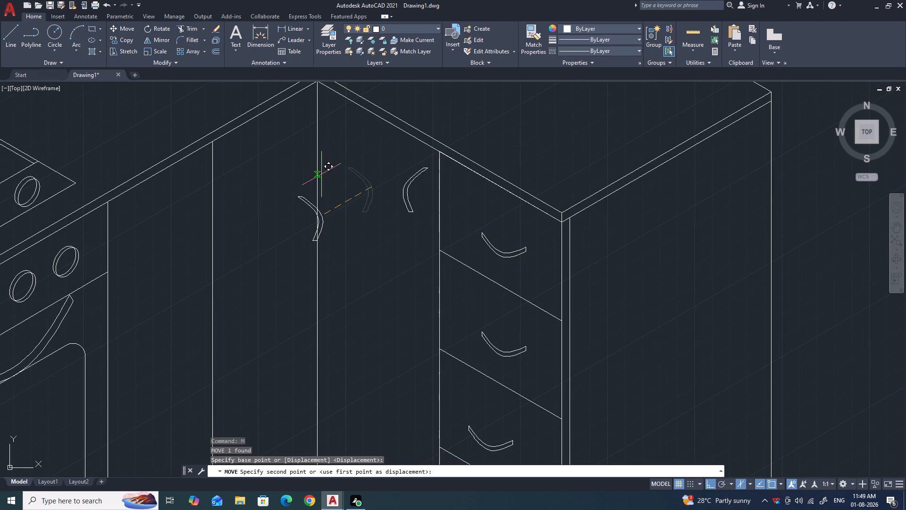
key("F8")
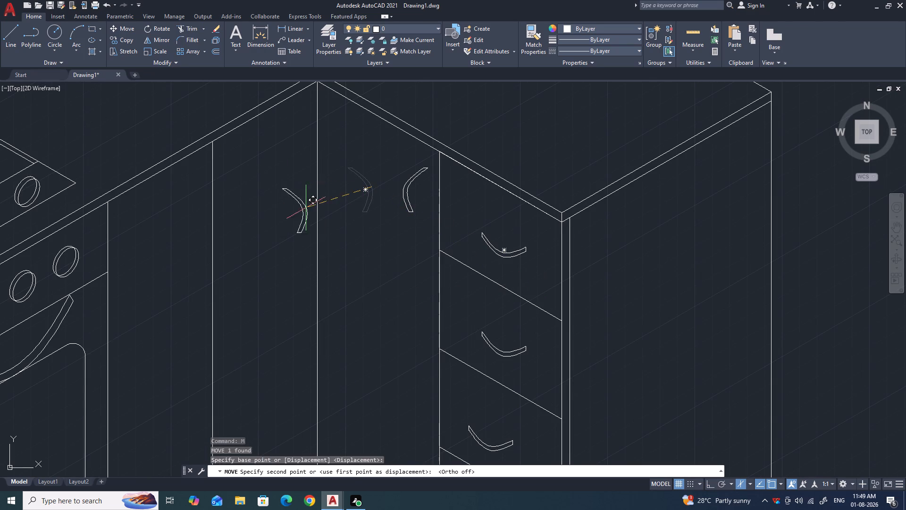
scroll(310, 213, "down", 2)
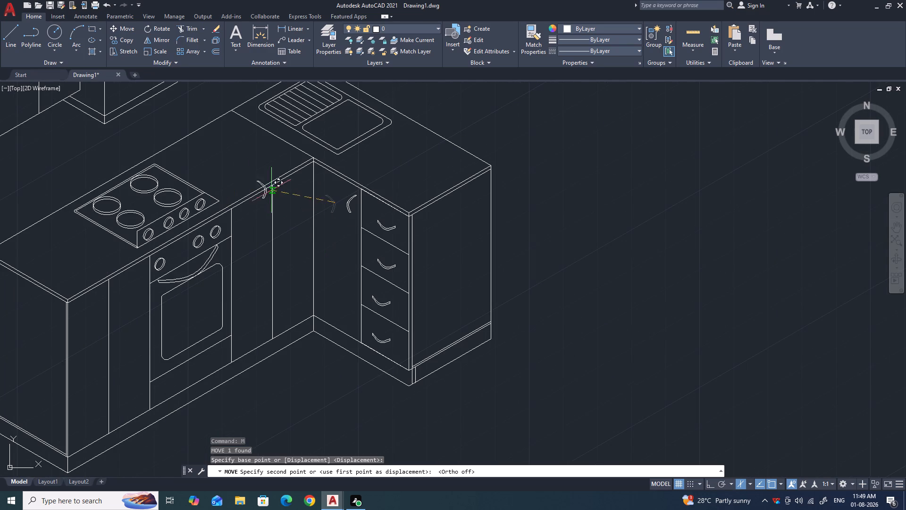
scroll(276, 198, "up", 3)
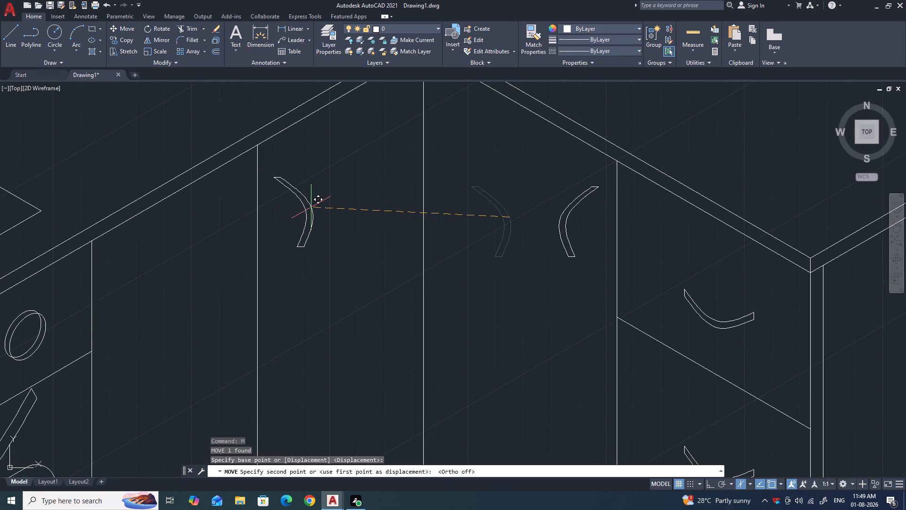
left_click(311, 207)
Copy that handle near the top of the door beside the oven and of the two doors on the oven's other side.
left_click(312, 211)
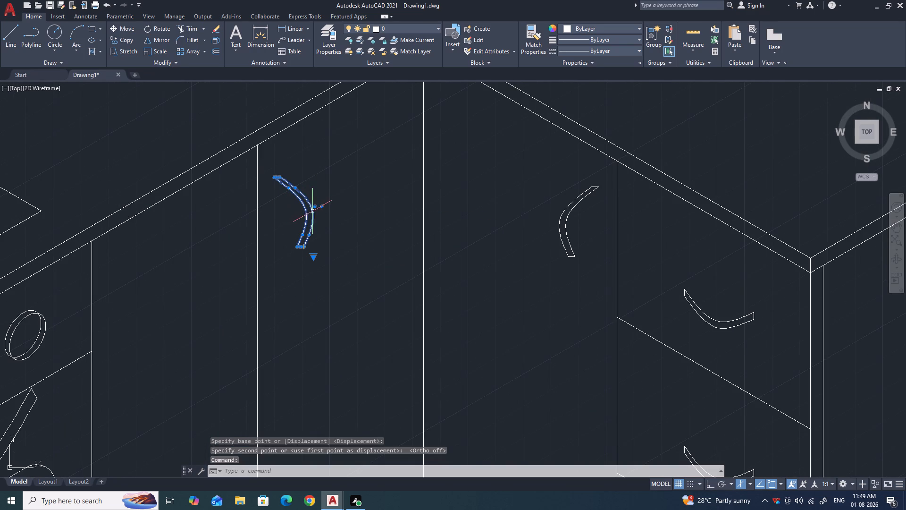
type("CO")
key("Return")
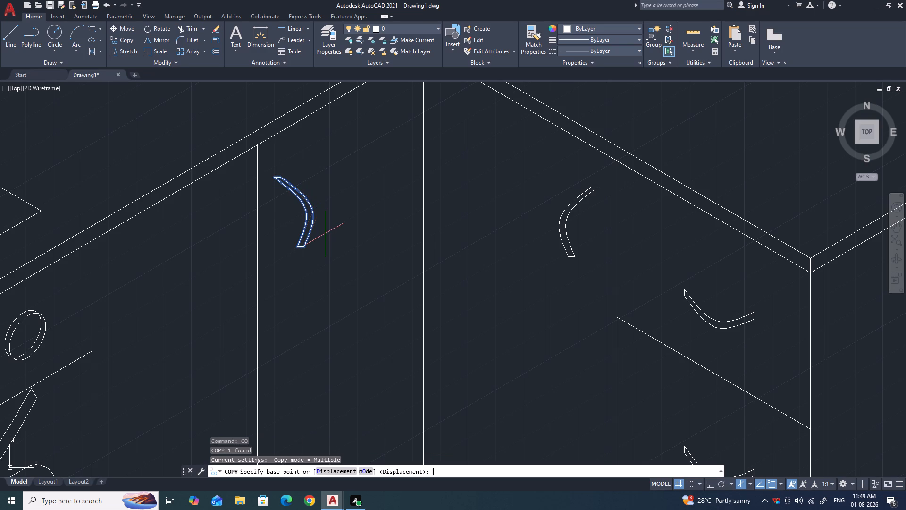
left_click(314, 212)
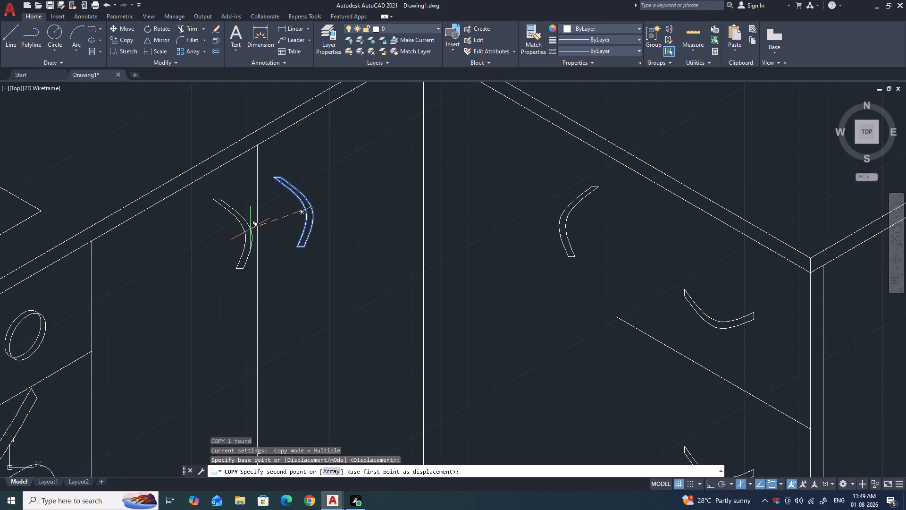
left_click(248, 230)
scroll(316, 222, "down", 2)
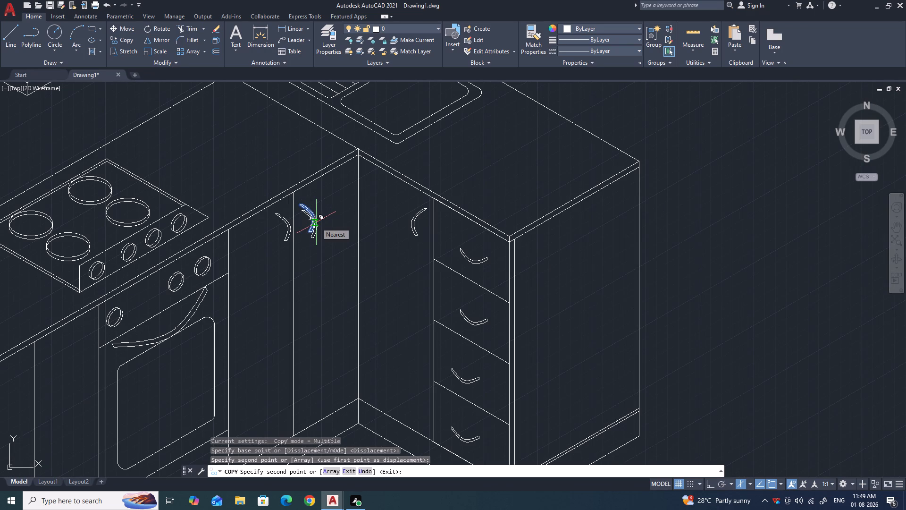
scroll(316, 222, "down", 1)
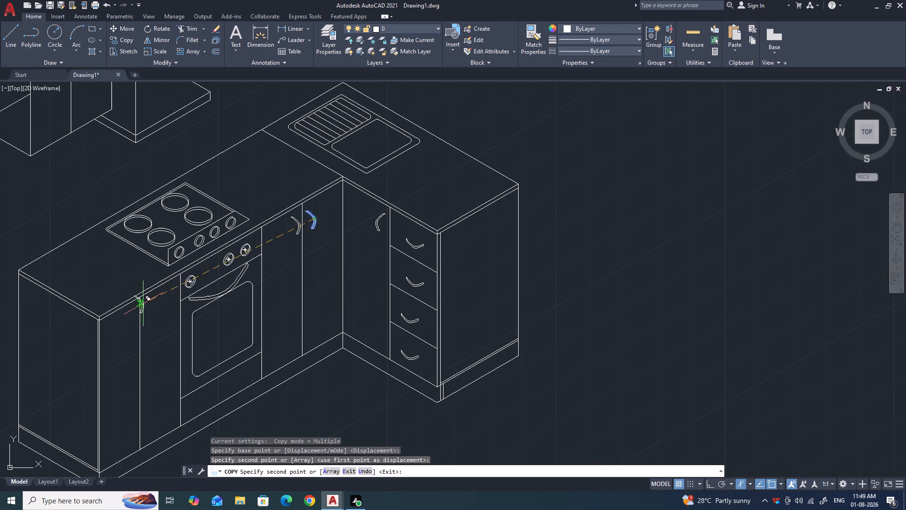
scroll(133, 316, "up", 3)
left_click(143, 336)
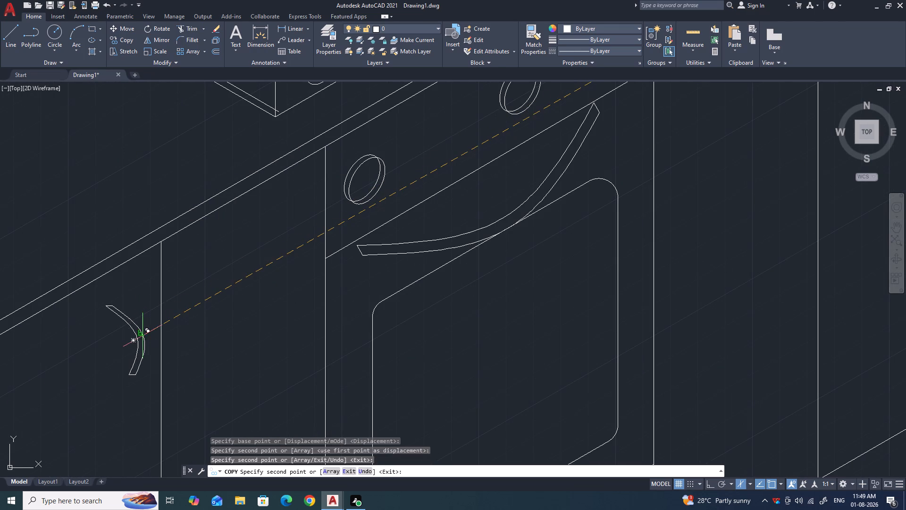
left_click(211, 311)
key("Escape")
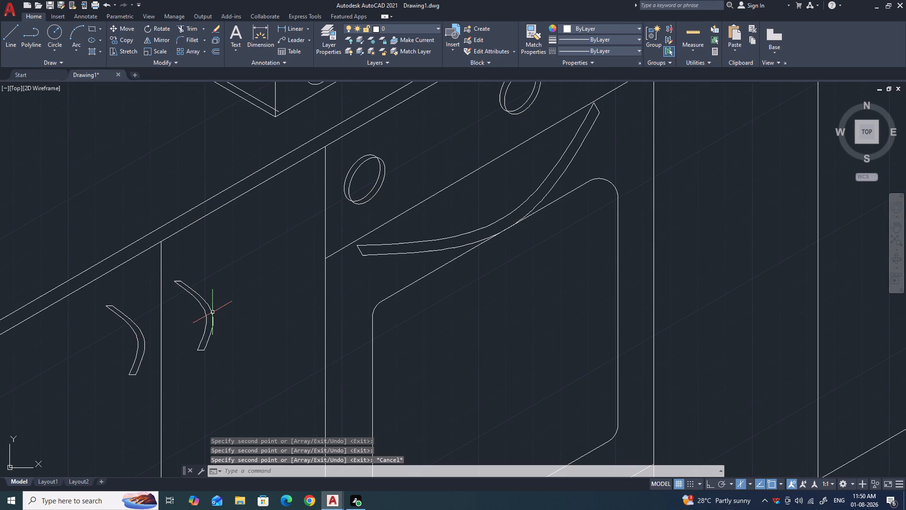
Draw a three-point curved spline on the panel below the oven as the lower edge of a handle.
scroll(194, 274, "down", 3)
scroll(266, 370, "up", 1)
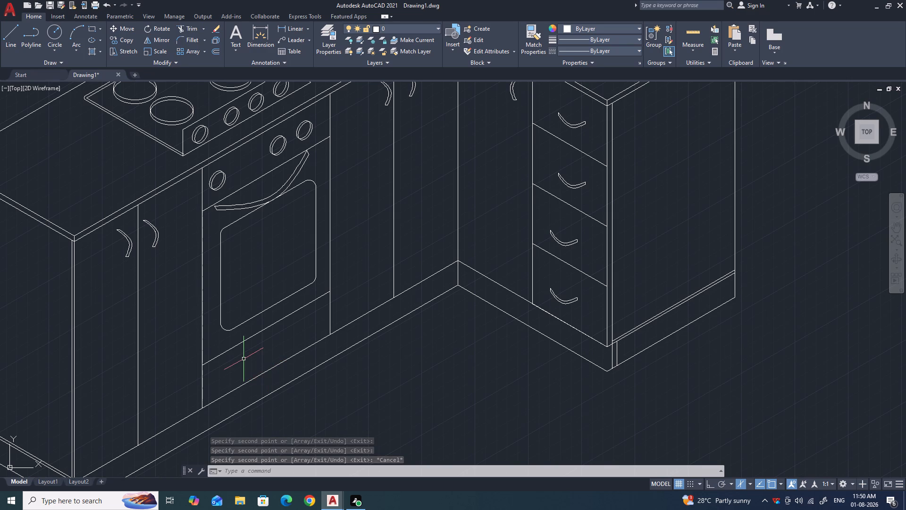
scroll(250, 356, "down", 1)
scroll(251, 363, "up", 2)
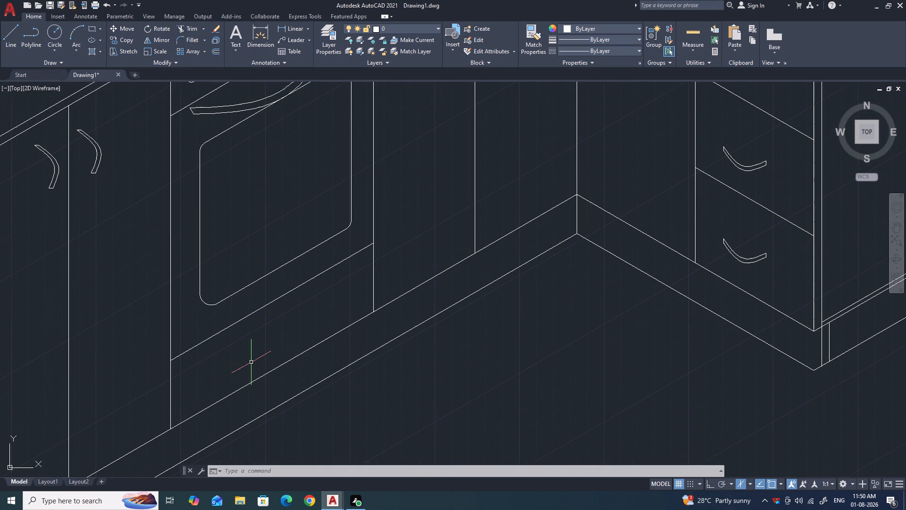
key("s")
type("PL")
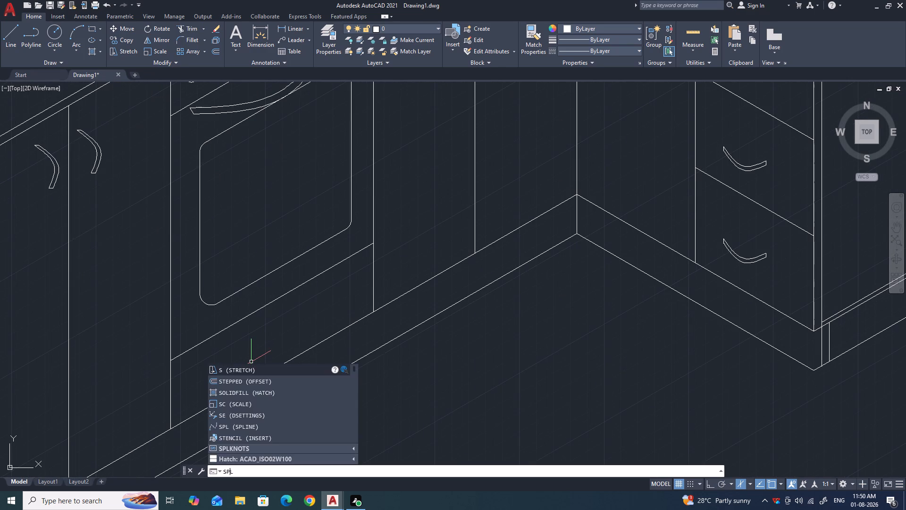
key("Return")
scroll(256, 349, "up", 1)
left_click(220, 354)
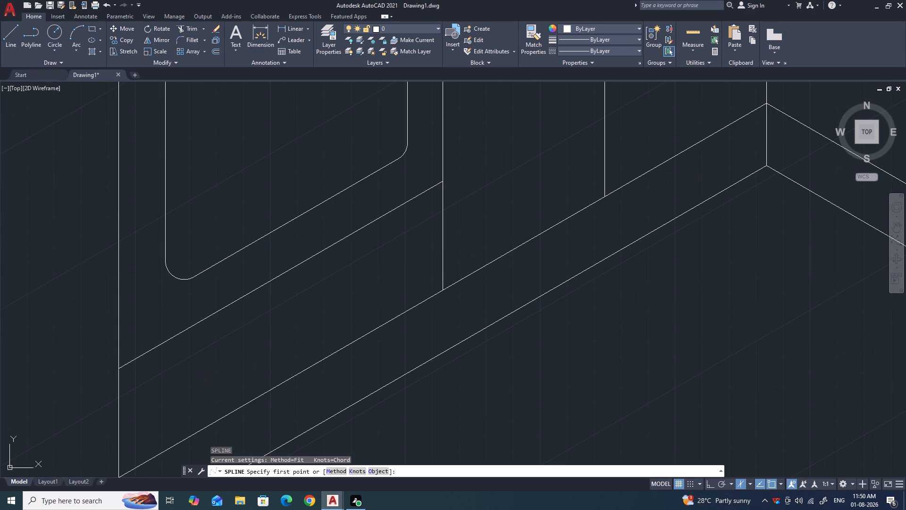
left_click(297, 341)
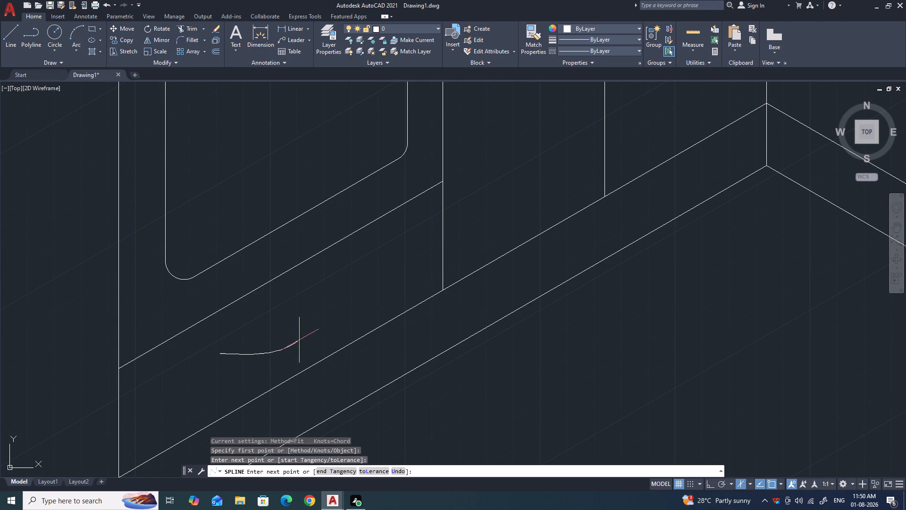
left_click(313, 297)
key("space")
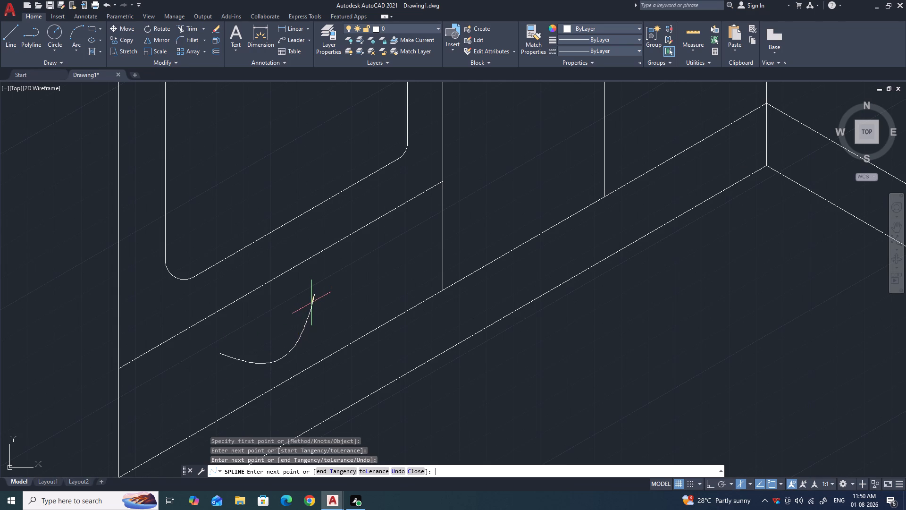
Copy the spline about 18 units at 120° to form the upper edge of the panel's handle.
left_click(287, 349)
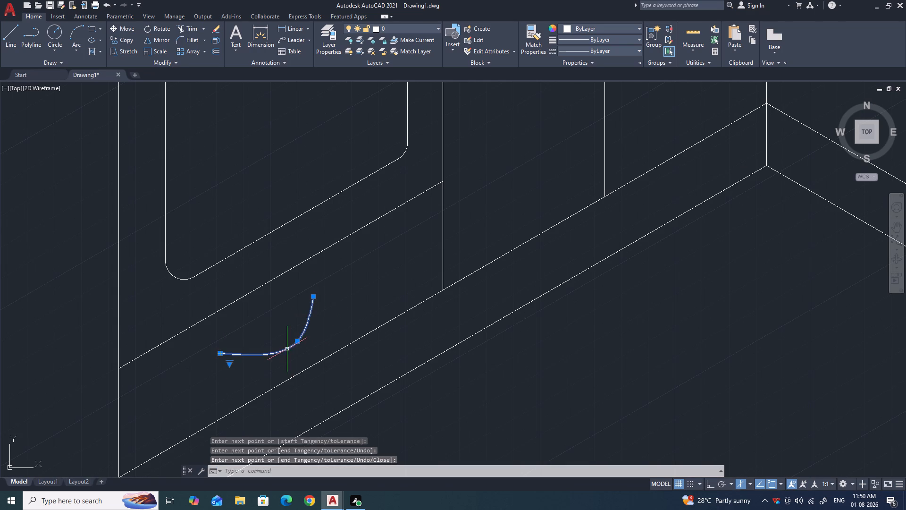
type("CO")
key("Return")
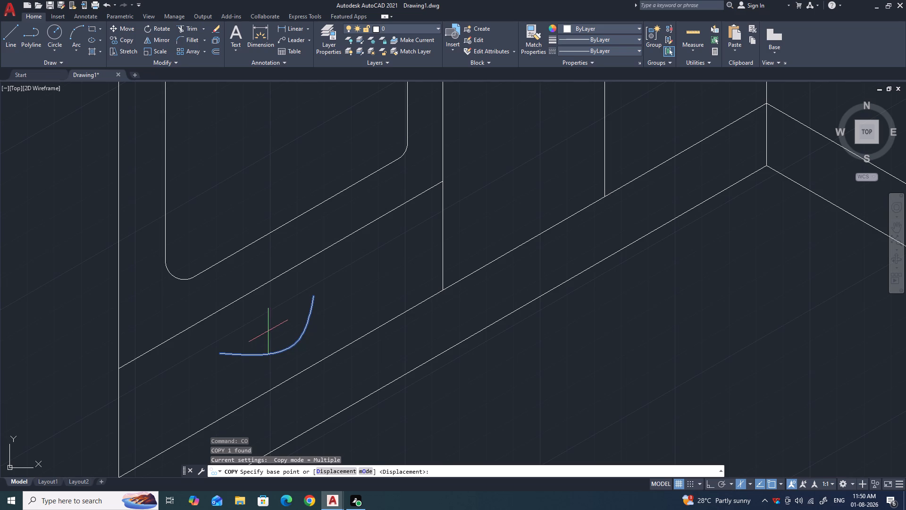
left_click(286, 350)
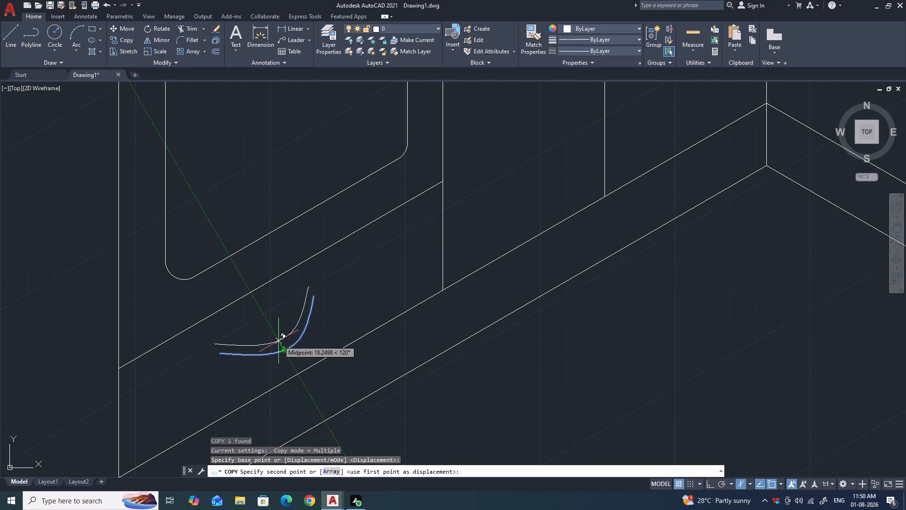
left_click(279, 341)
key("Escape")
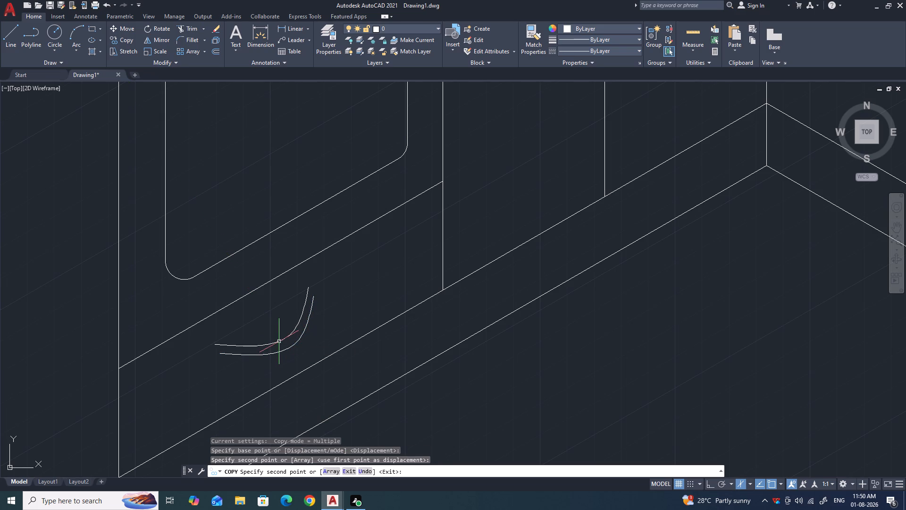
Close both open ends of the handle on the panel below the oven with short lines between the two splines.
key("l")
key("Return")
left_click(214, 347)
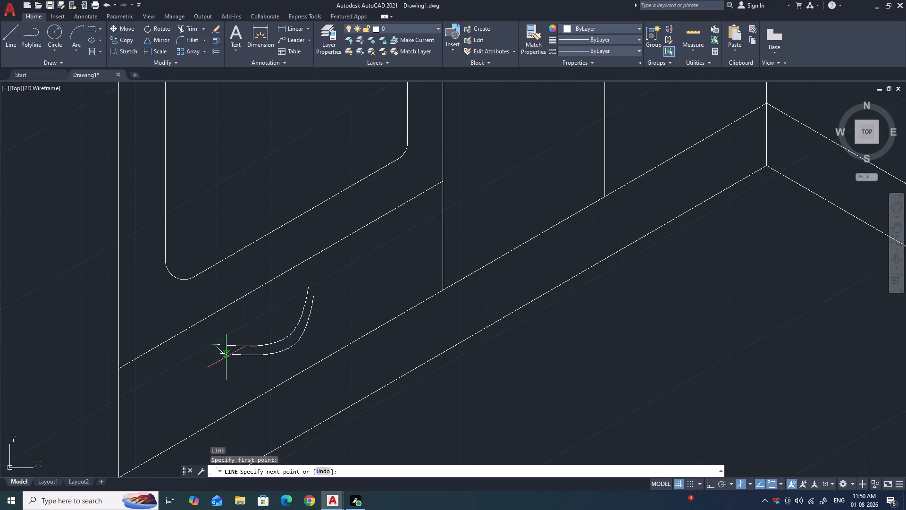
left_click(219, 355)
key("space")
key("space")
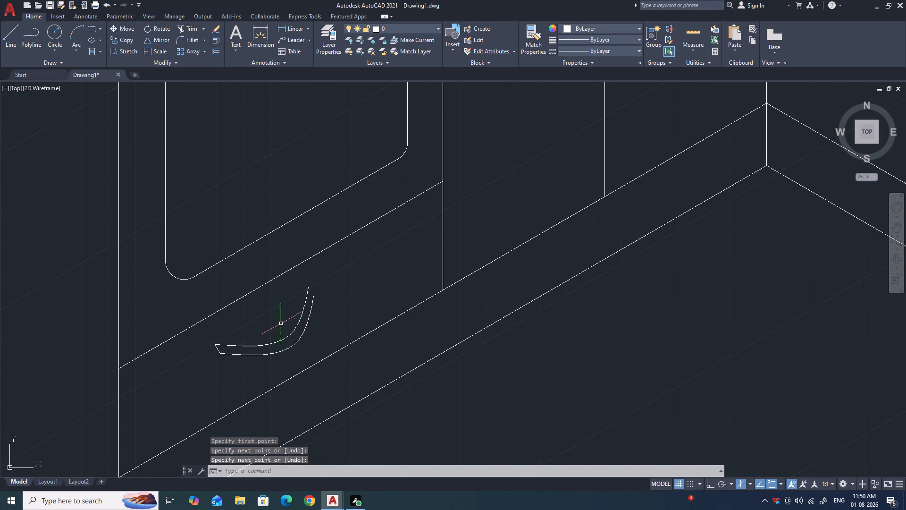
left_click(305, 289)
left_click(311, 299)
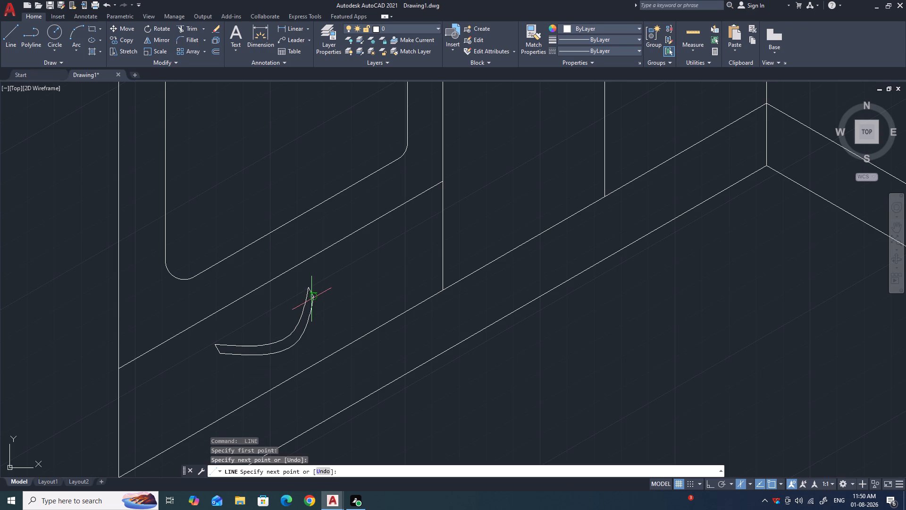
key("space")
Copy the handle of the oven-side base door at the corner to the bottoms of the two wall cabinet doors between hood and corner.
scroll(306, 311, "down", 4)
scroll(273, 299, "up", 1)
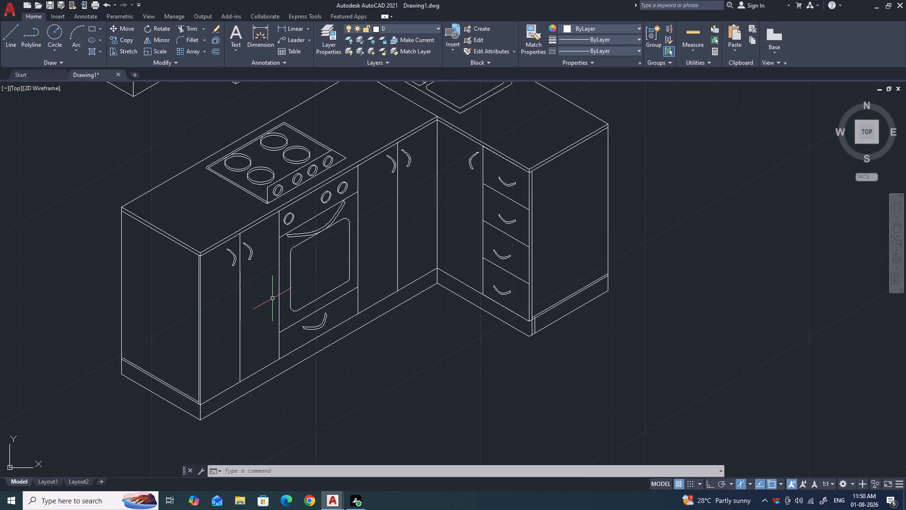
scroll(283, 322, "down", 3)
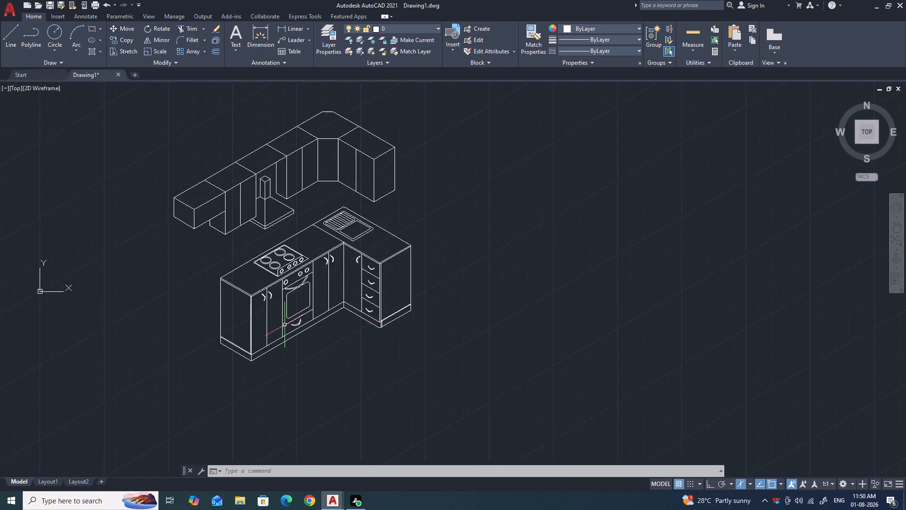
scroll(315, 276, "up", 3)
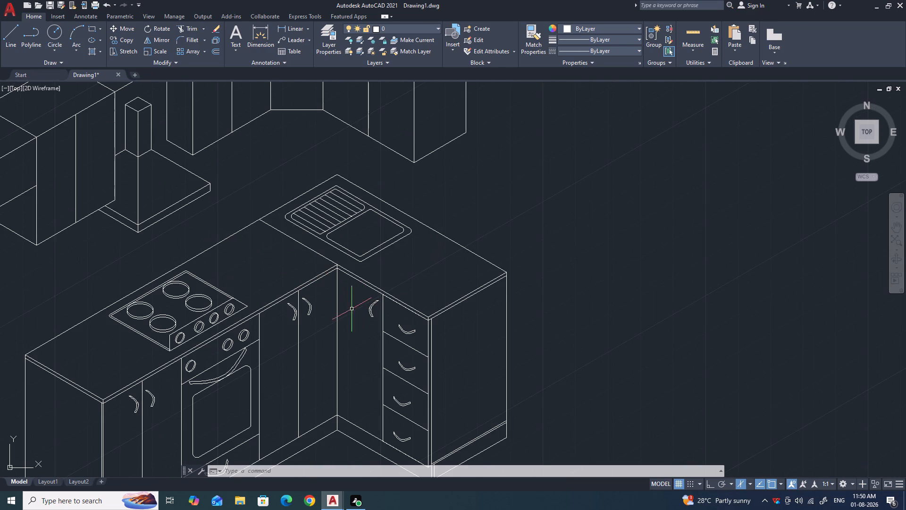
left_click(310, 302)
type("CO")
key("Return")
left_click(308, 307)
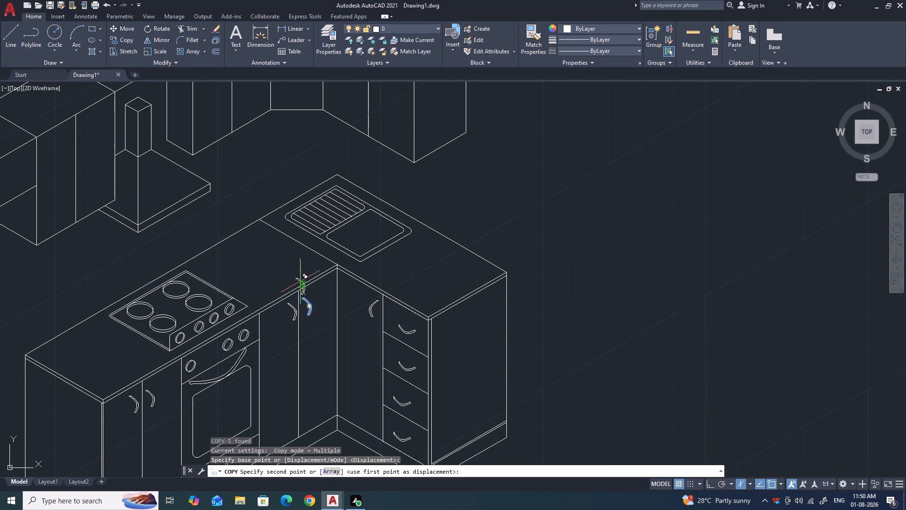
scroll(250, 147, "down", 2)
scroll(237, 126, "up", 2)
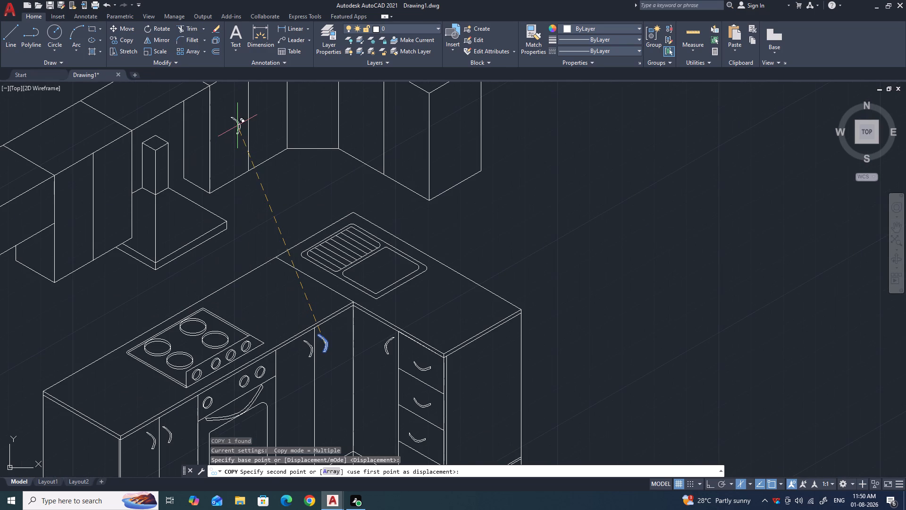
scroll(239, 131, "up", 2)
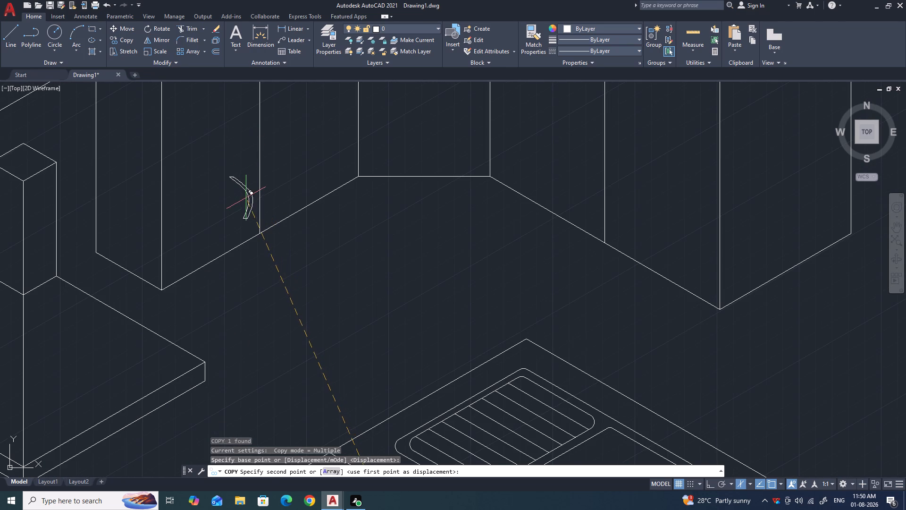
left_click(246, 200)
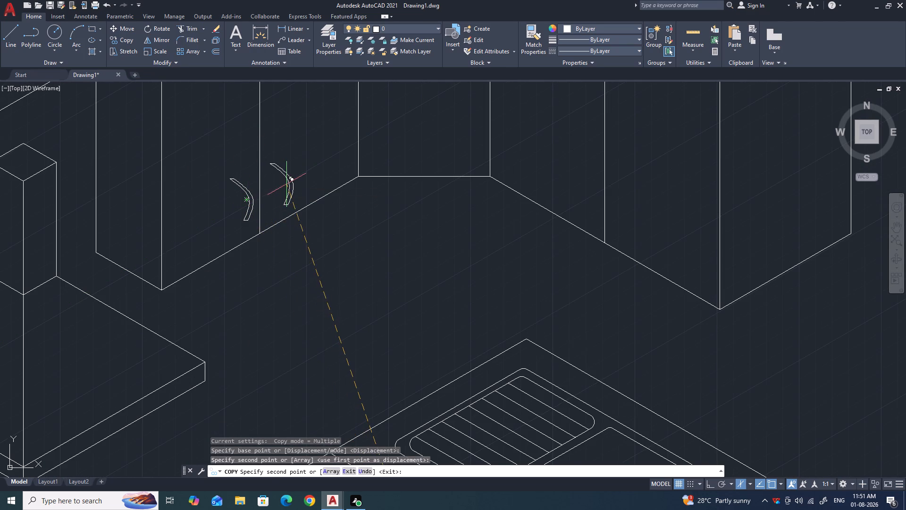
left_click(288, 182)
Place two more copies of that handle near the bottoms of the two wall cabinet doors on the hood's other side.
scroll(356, 192, "down", 1)
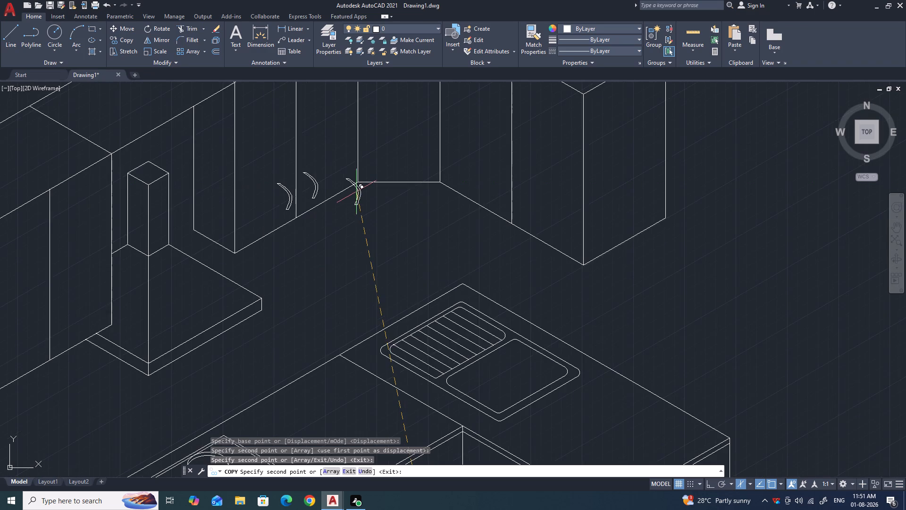
scroll(360, 191, "down", 3)
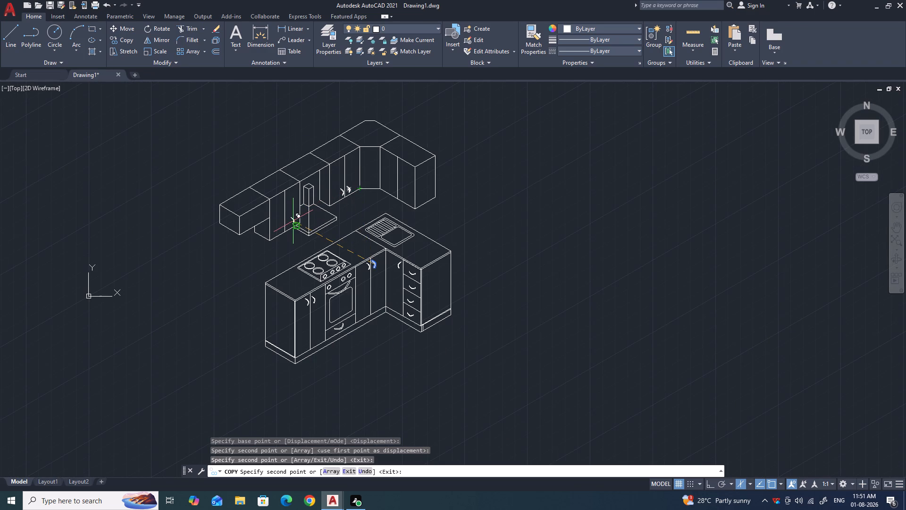
scroll(279, 221, "up", 2)
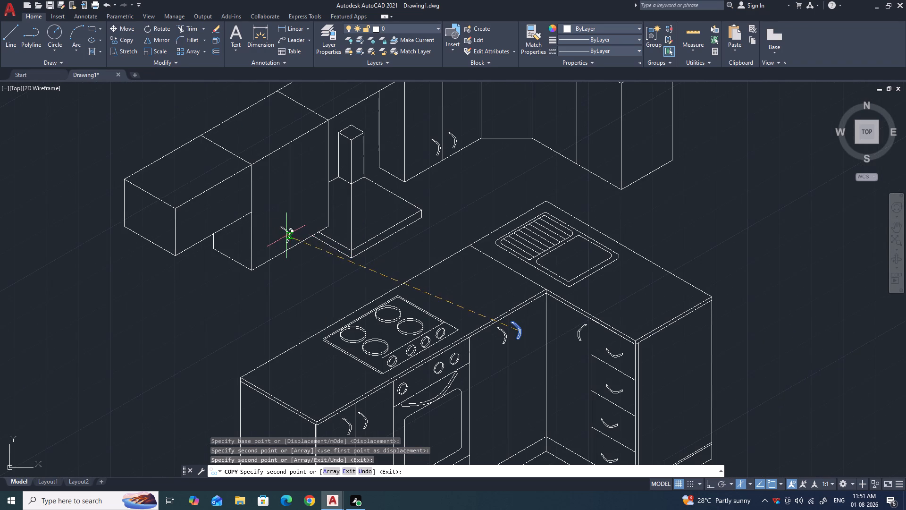
left_click(285, 238)
scroll(299, 232, "up", 4)
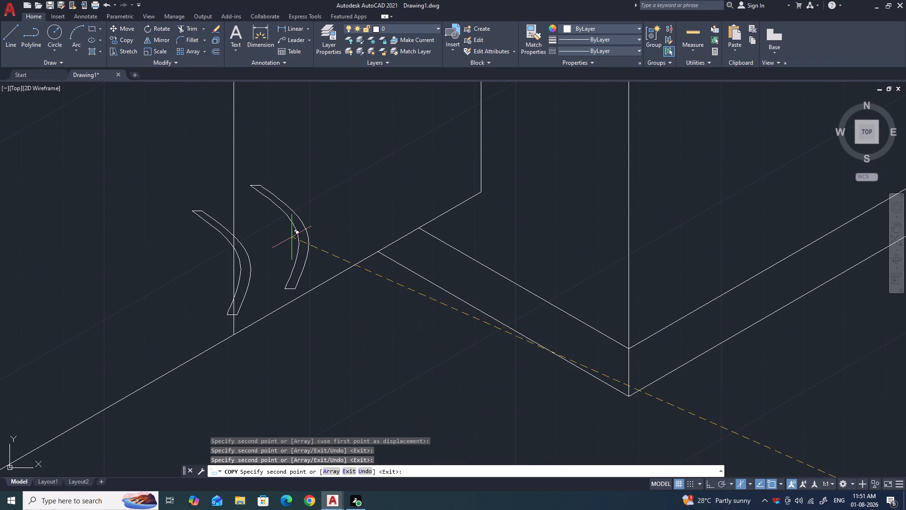
left_click(296, 229)
key("Escape")
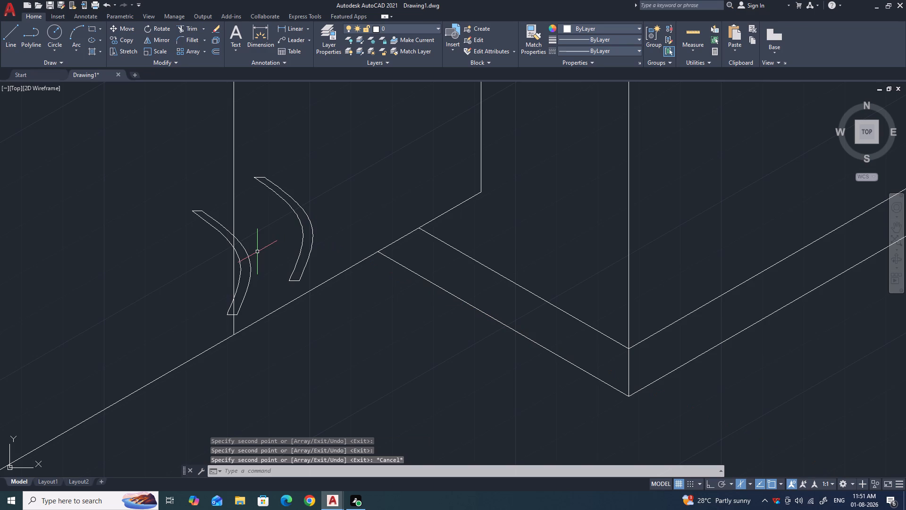
Move the handle that overlaps the dividing line between those two doors fully onto the door farther from the hood.
left_click(256, 263)
left_click(236, 255)
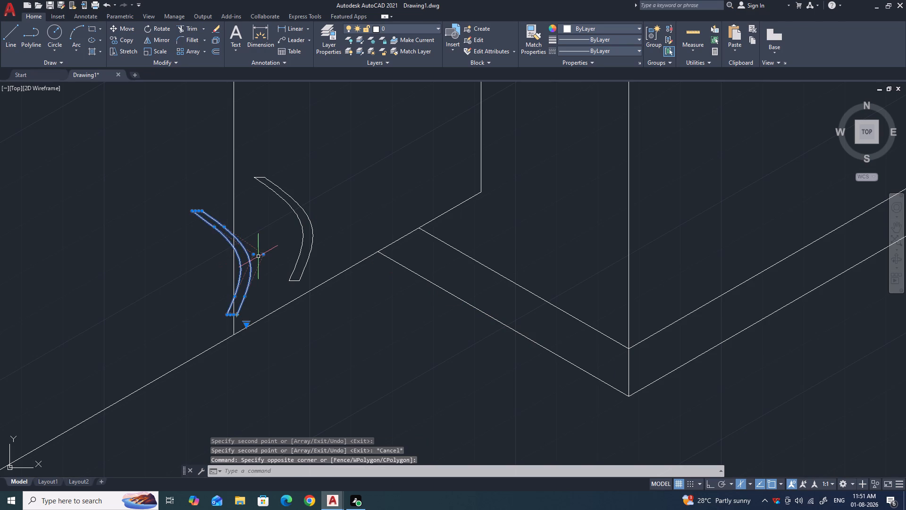
key("m")
key("Return")
left_click(249, 258)
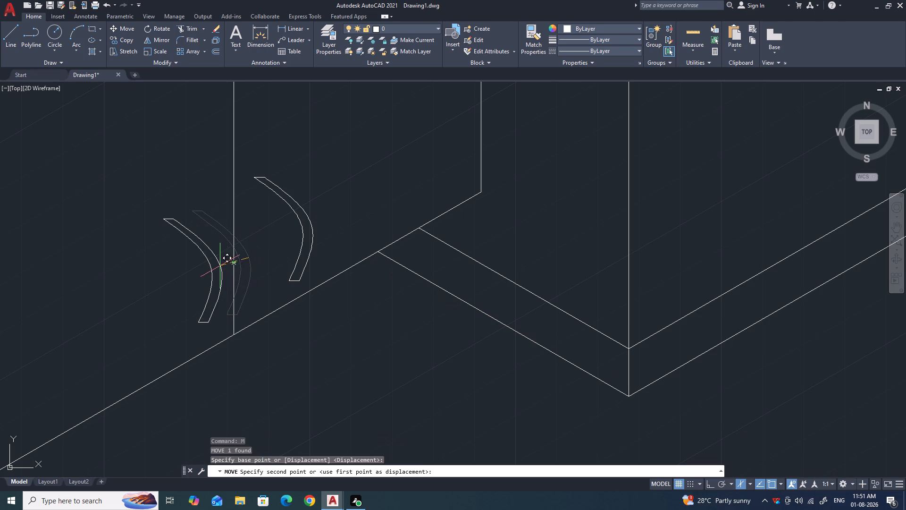
left_click(209, 269)
Copy the complete handle from the panel below the oven onto the front of the short end wall cabinet, near its bottom edge.
scroll(286, 239, "down", 4)
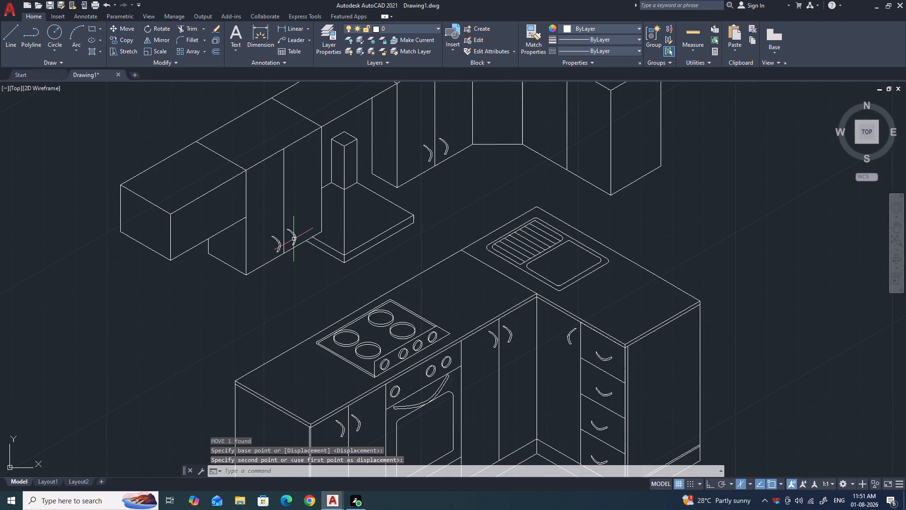
scroll(291, 241, "down", 1)
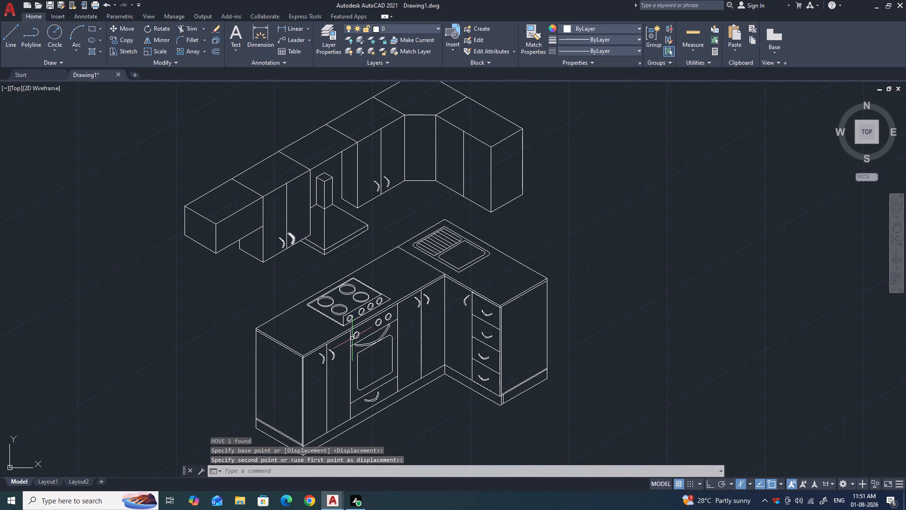
scroll(374, 402, "up", 3)
left_click(375, 399)
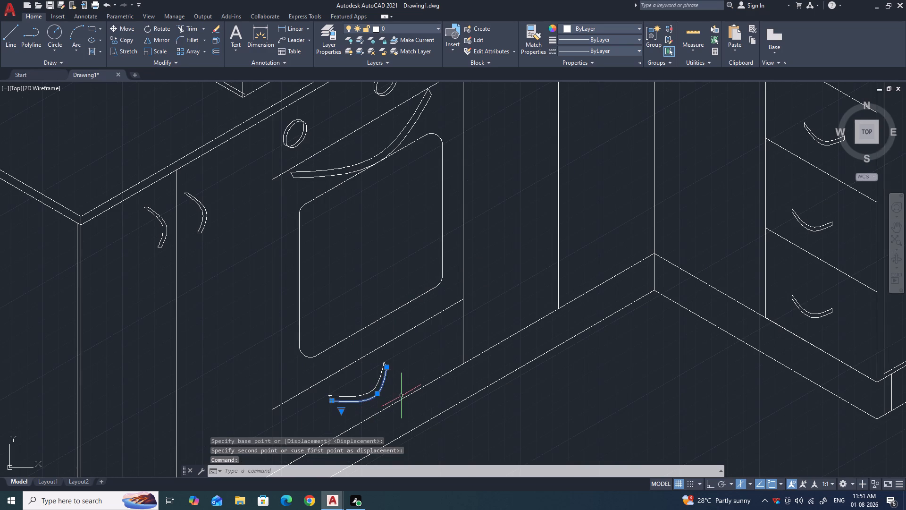
scroll(373, 394, "up", 2)
left_click_drag(404, 397, 394, 387)
left_click(345, 351)
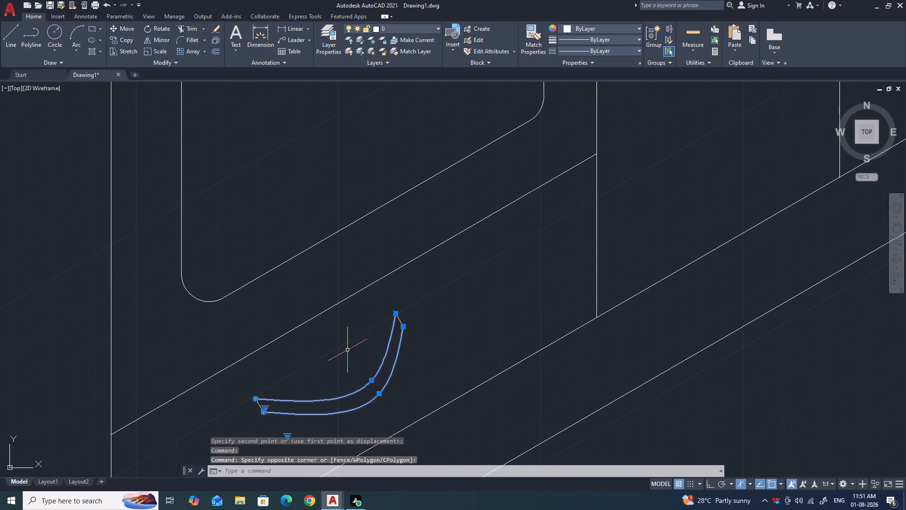
left_click_drag(420, 344, 419, 340)
left_click(394, 306)
left_click(265, 419)
left_click(228, 382)
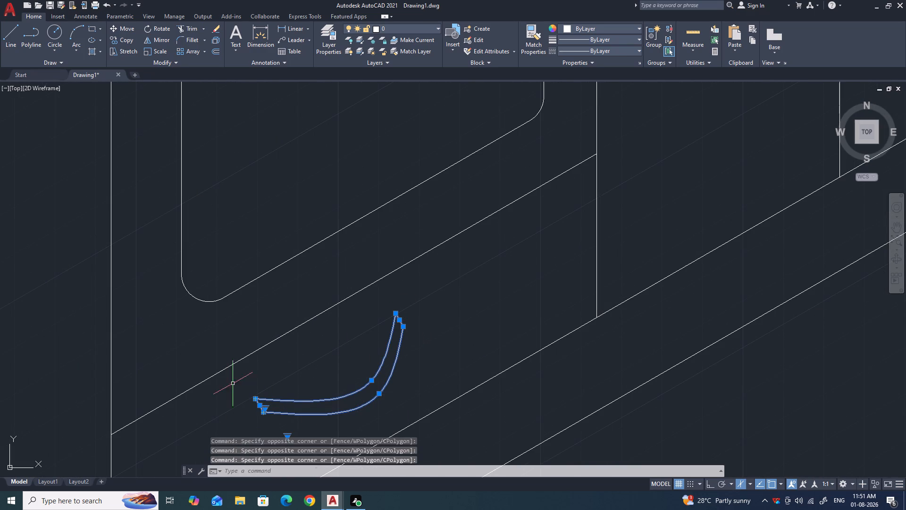
key("c")
key("o")
key("Return")
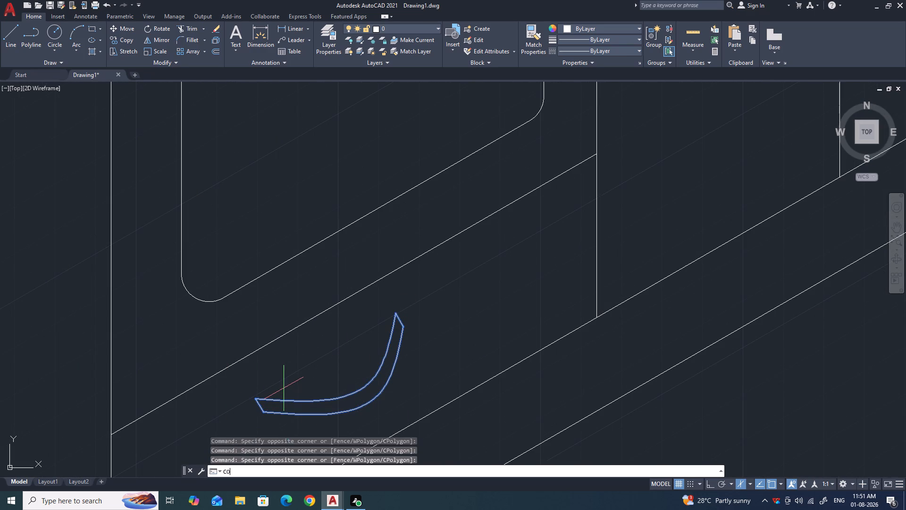
left_click(362, 406)
scroll(340, 388, "down", 2)
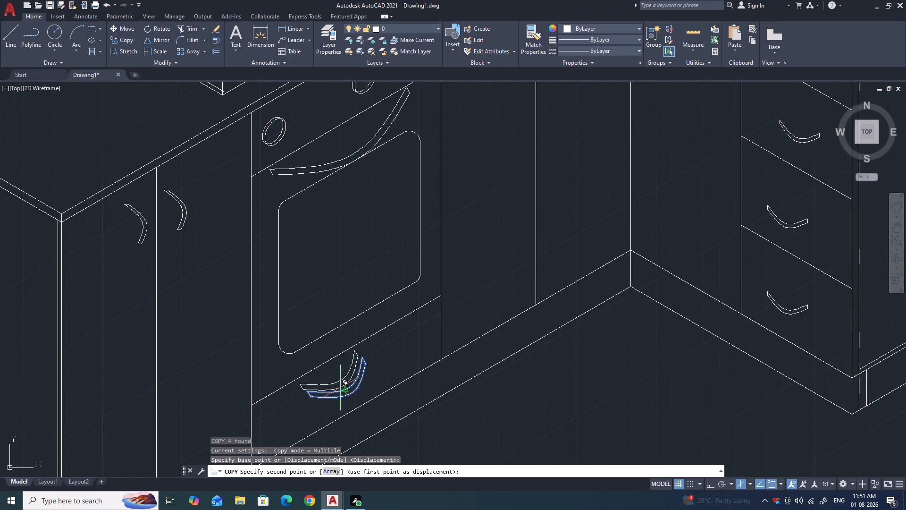
scroll(340, 388, "down", 2)
scroll(255, 328, "down", 2)
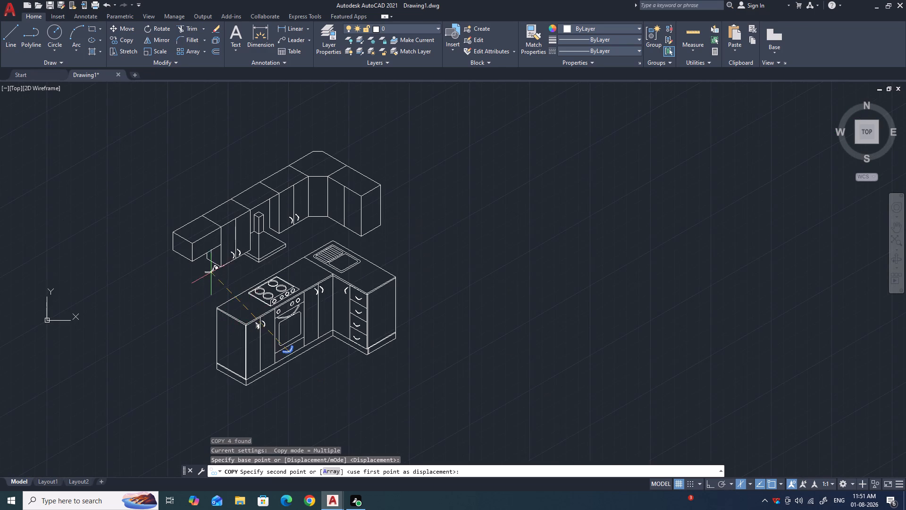
scroll(201, 250, "up", 5)
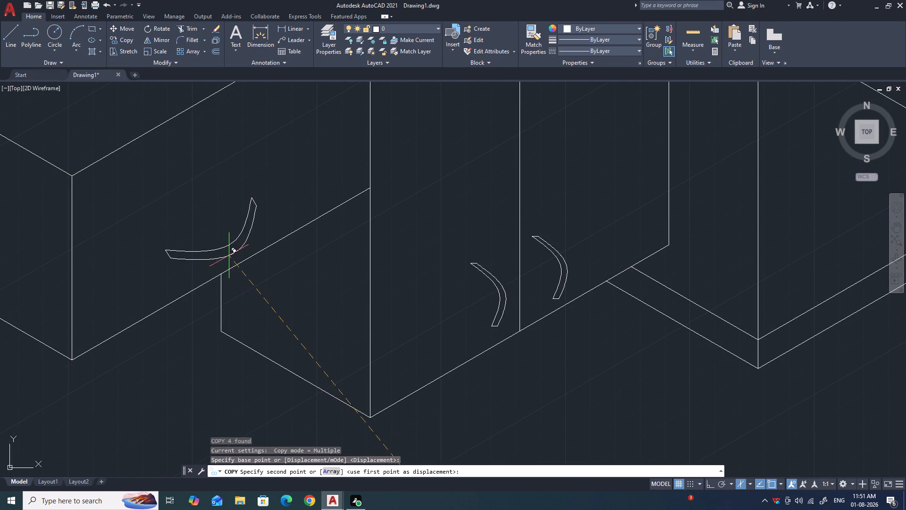
left_click(229, 255)
key("Escape")
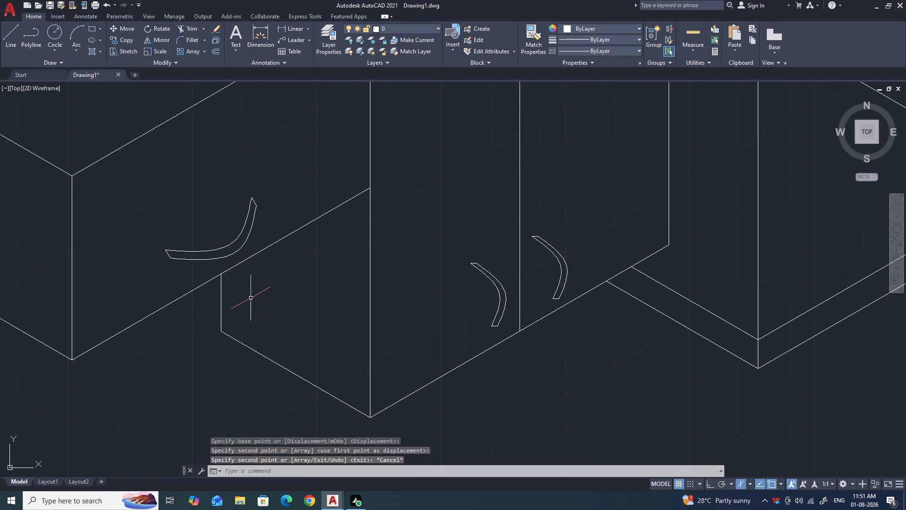
Copy the handle of the base door beside the drawers to the bottoms of the two wall cabinet doors on the sink side of the corner.
scroll(251, 300, "down", 4)
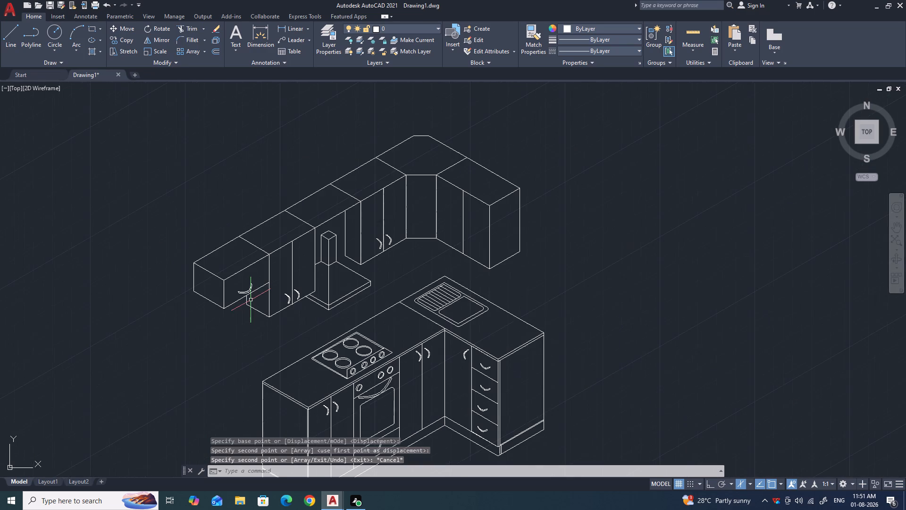
scroll(427, 246, "up", 2)
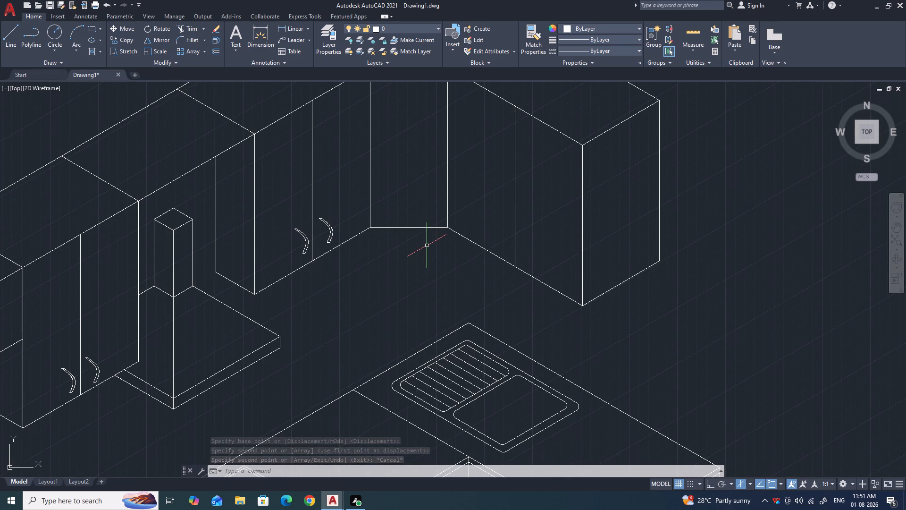
scroll(427, 246, "down", 1)
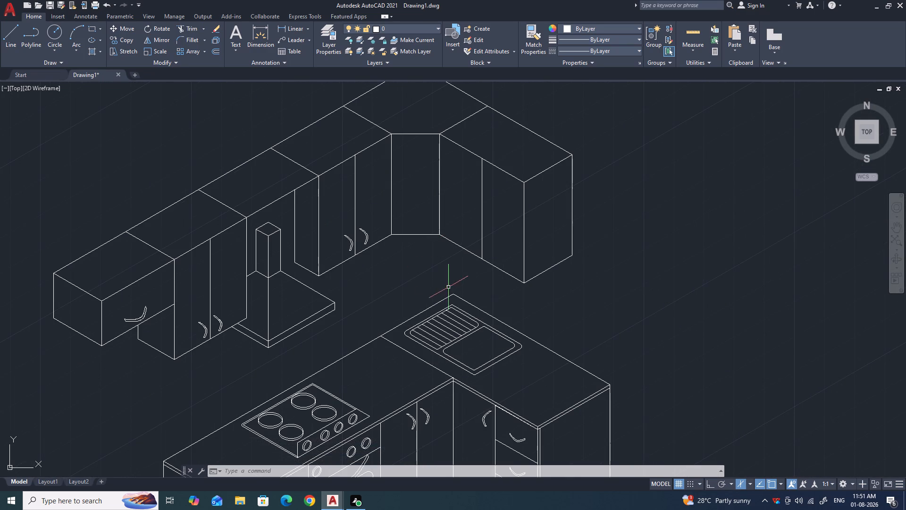
scroll(444, 267, "down", 2)
scroll(474, 356, "up", 2)
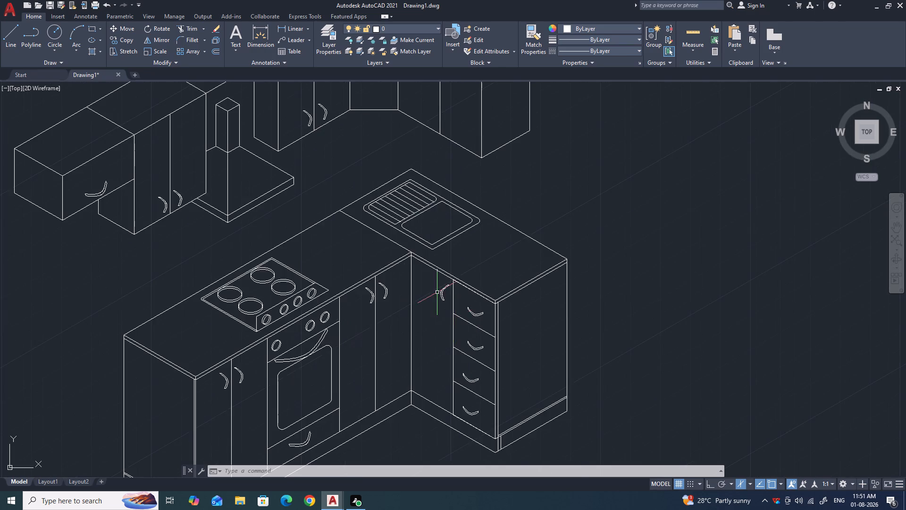
scroll(437, 292, "up", 2)
left_click_drag(460, 325, 457, 320)
left_click(430, 263)
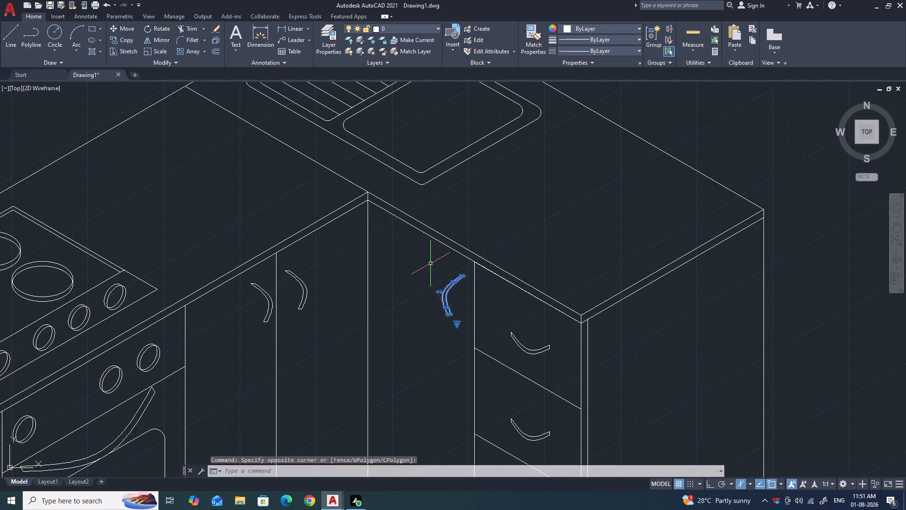
type("CO")
key("Return")
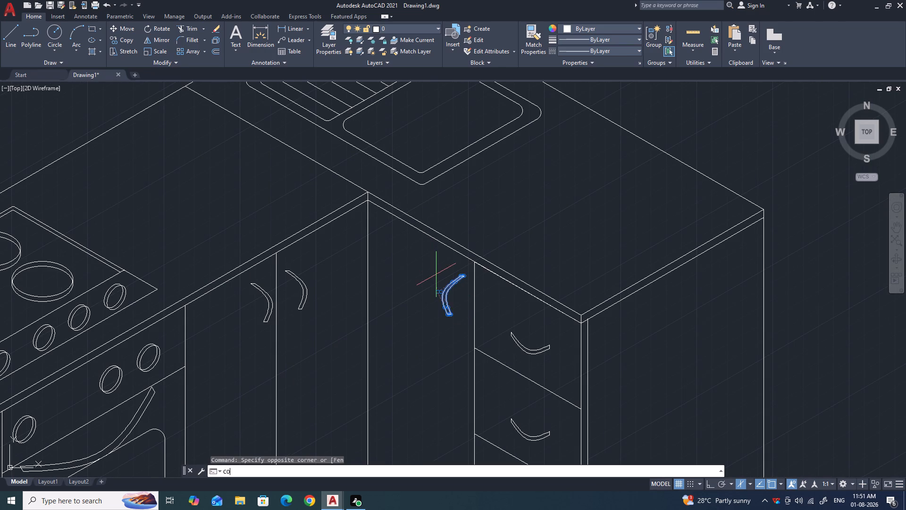
left_click(447, 294)
scroll(439, 267, "down", 3)
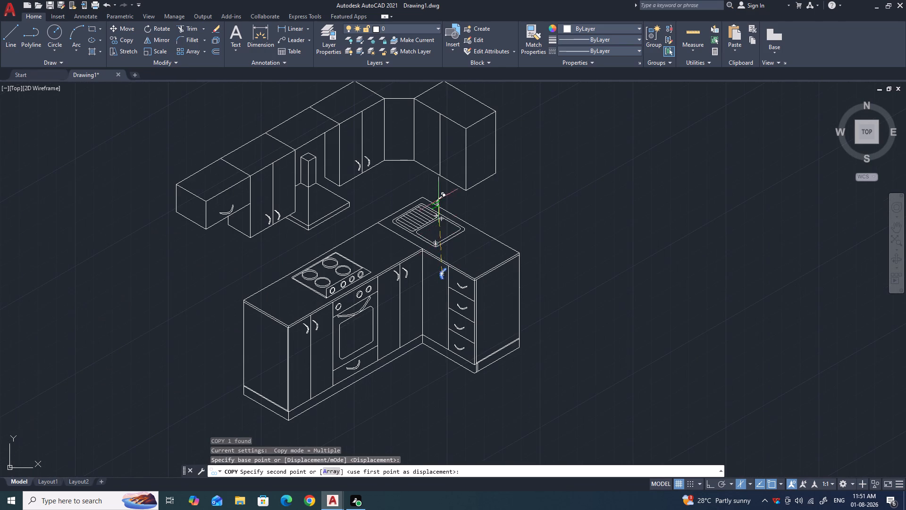
scroll(445, 160, "up", 2)
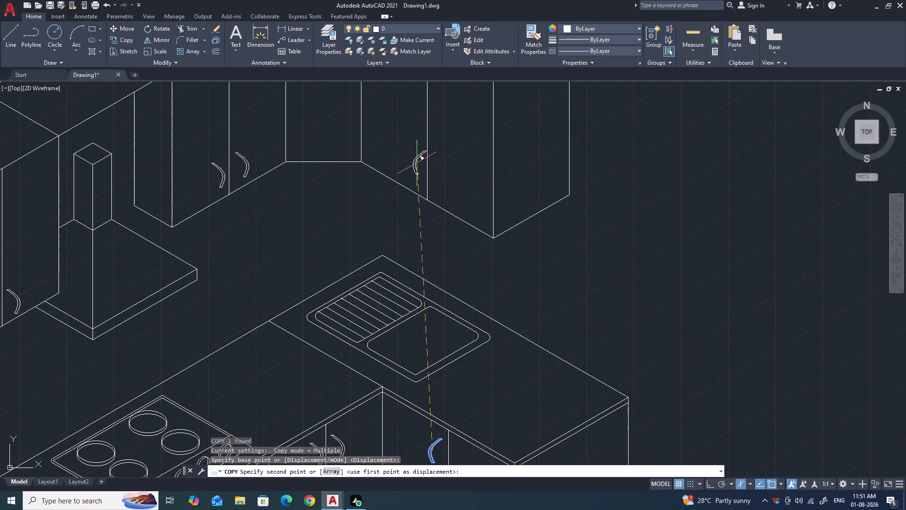
left_click(411, 162)
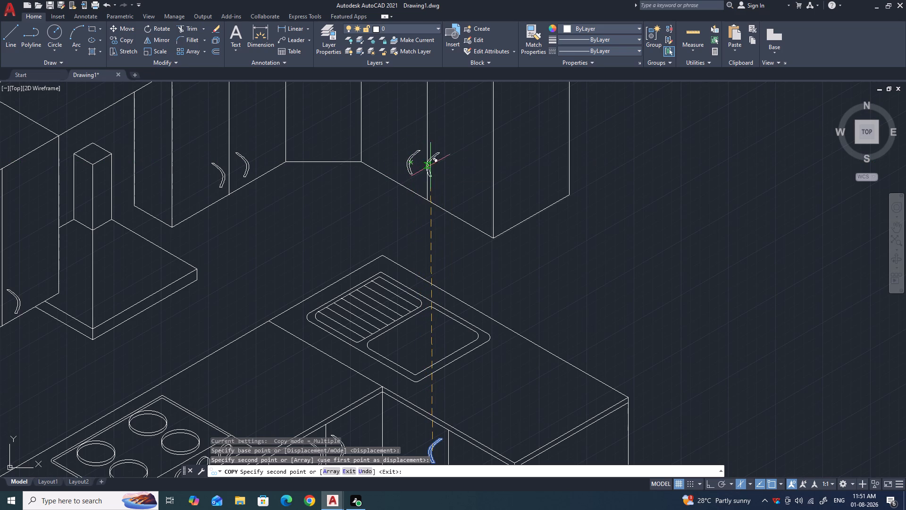
left_click(434, 169)
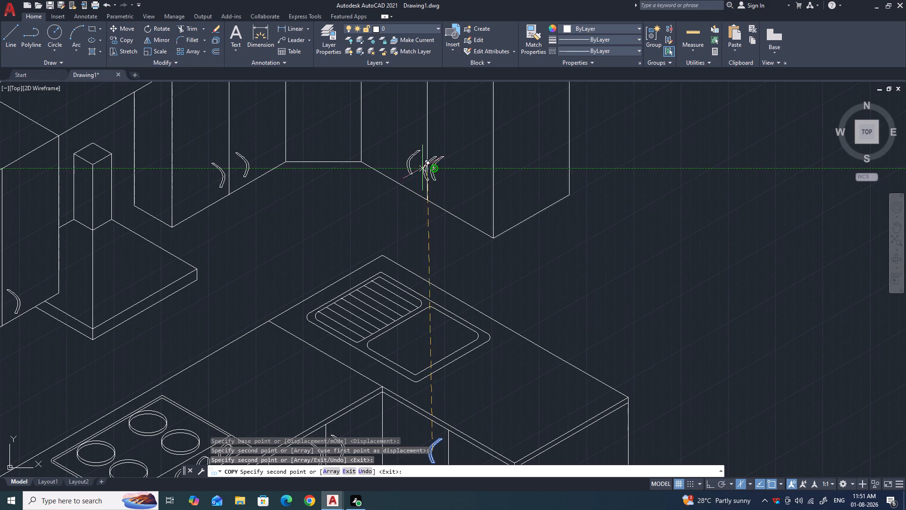
key("Escape")
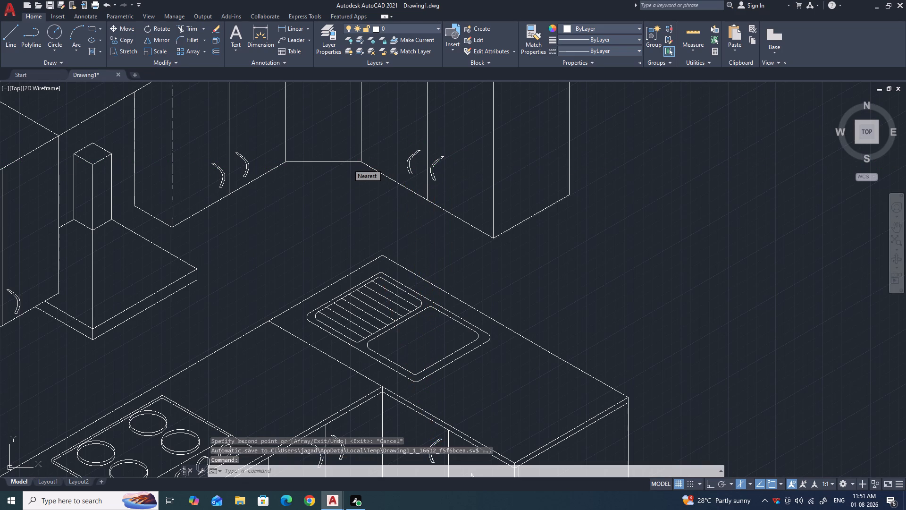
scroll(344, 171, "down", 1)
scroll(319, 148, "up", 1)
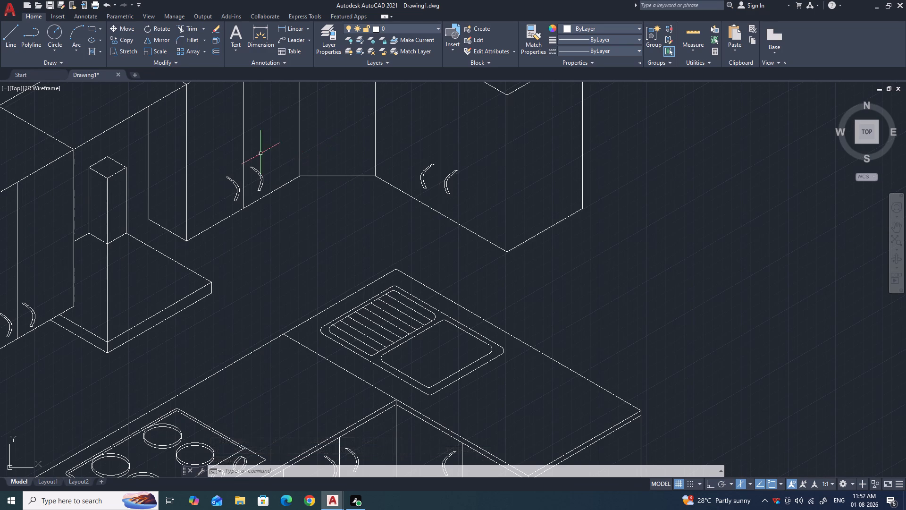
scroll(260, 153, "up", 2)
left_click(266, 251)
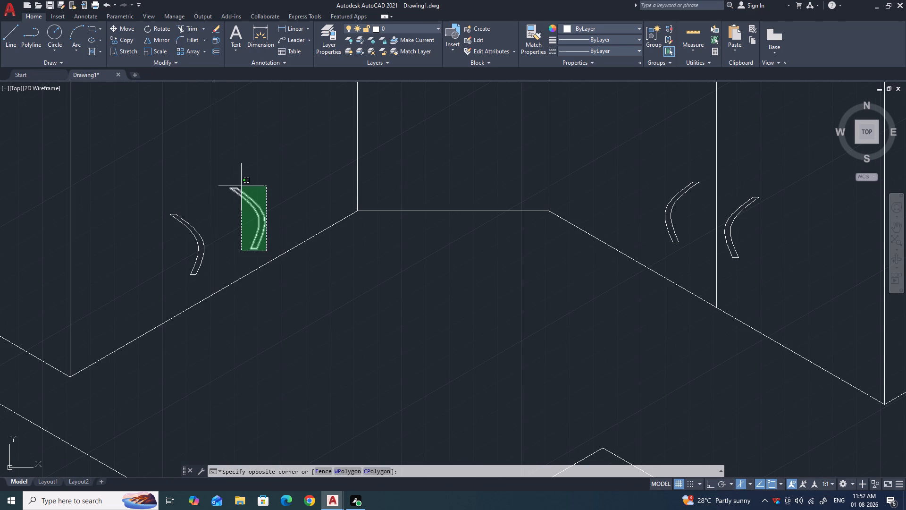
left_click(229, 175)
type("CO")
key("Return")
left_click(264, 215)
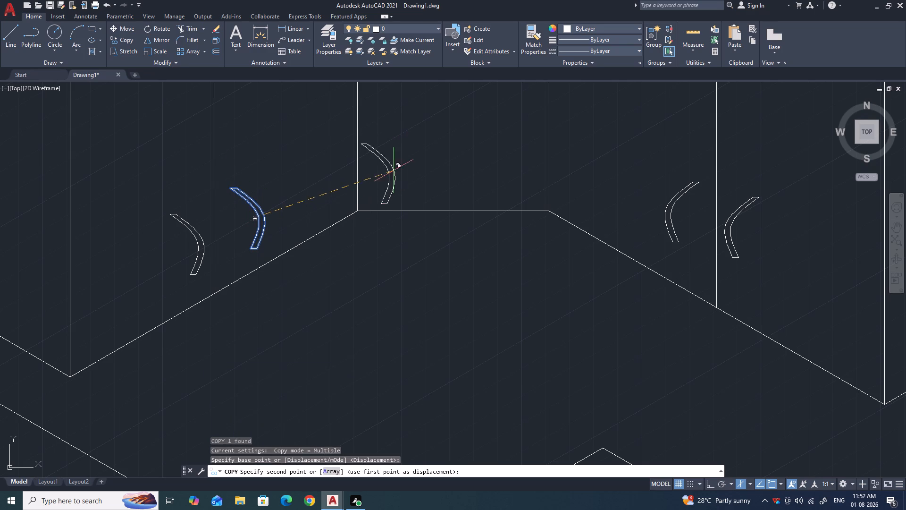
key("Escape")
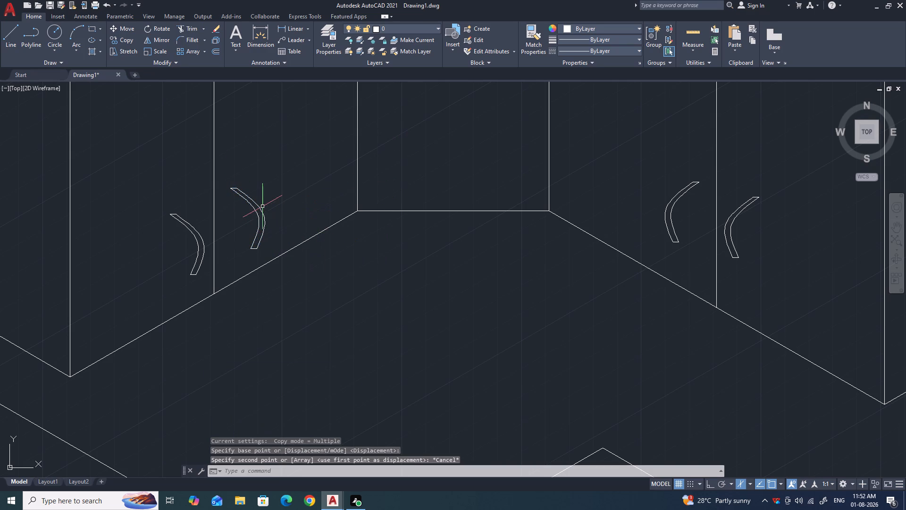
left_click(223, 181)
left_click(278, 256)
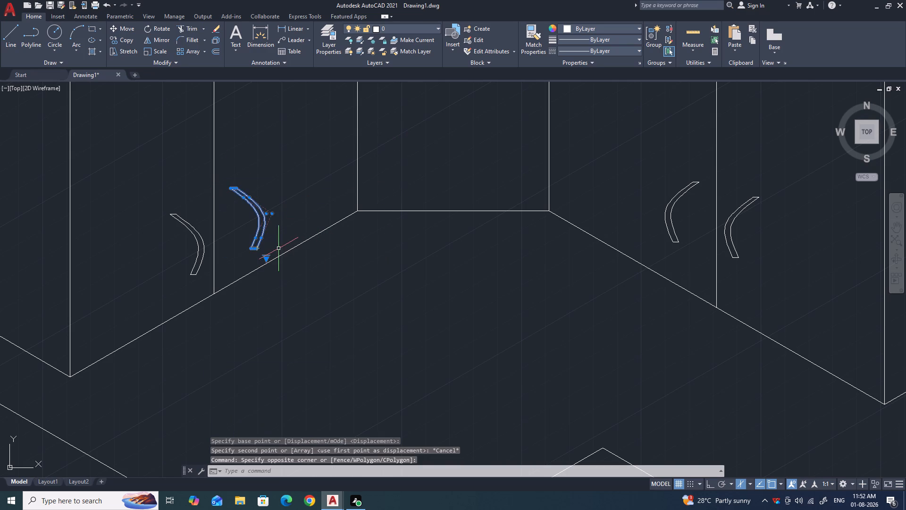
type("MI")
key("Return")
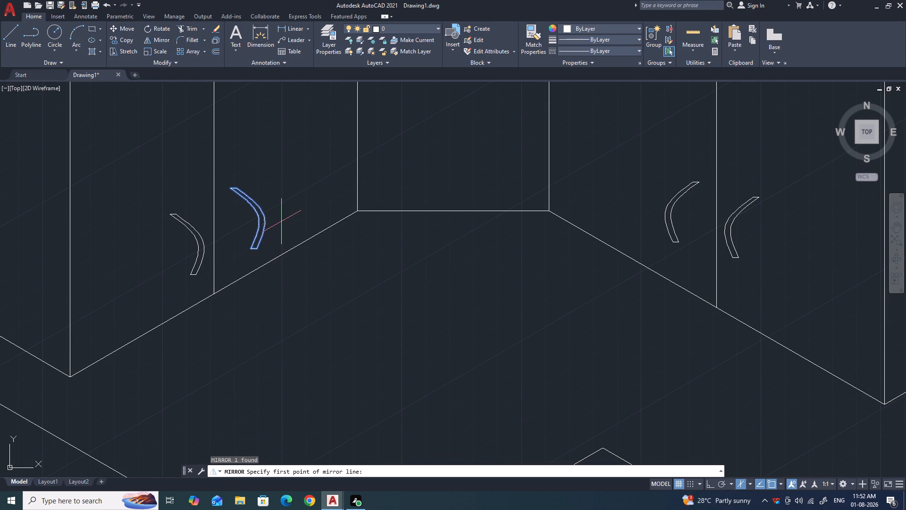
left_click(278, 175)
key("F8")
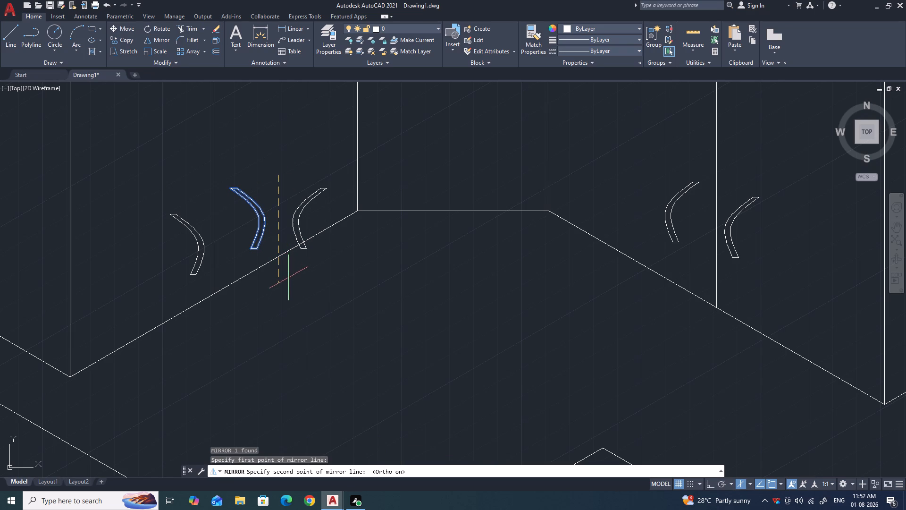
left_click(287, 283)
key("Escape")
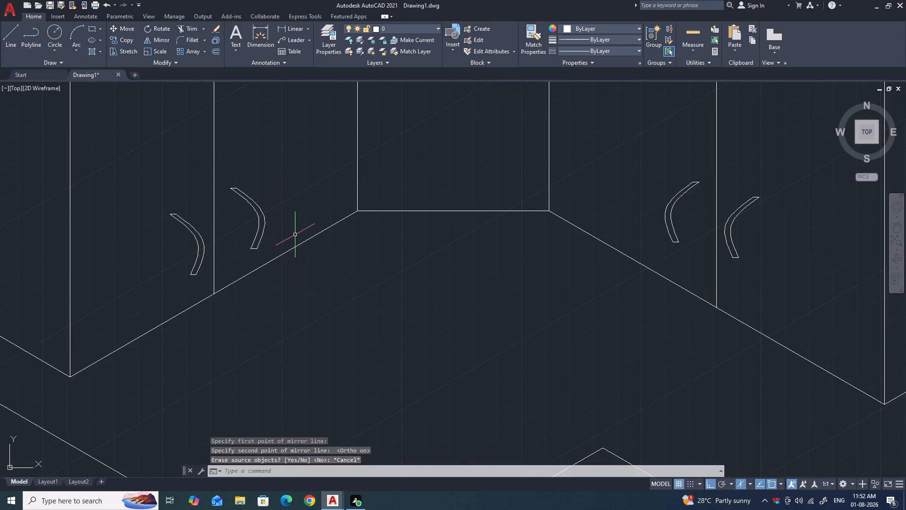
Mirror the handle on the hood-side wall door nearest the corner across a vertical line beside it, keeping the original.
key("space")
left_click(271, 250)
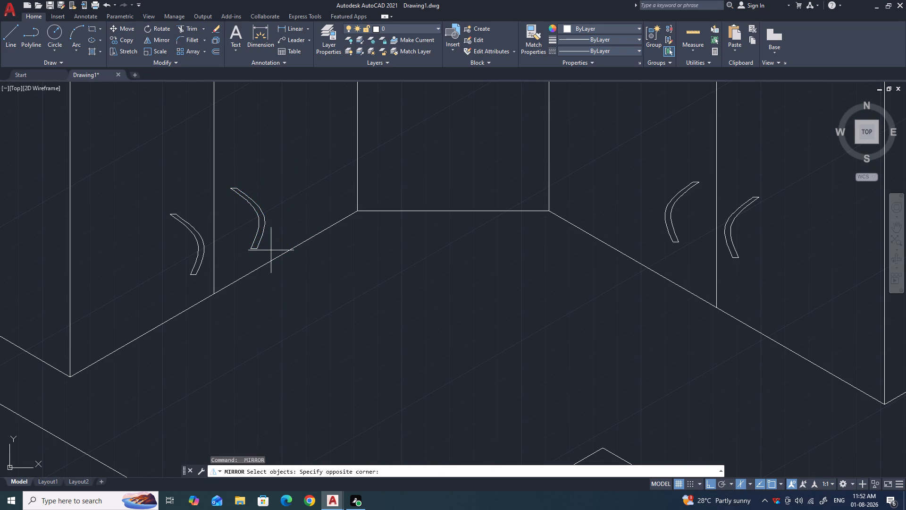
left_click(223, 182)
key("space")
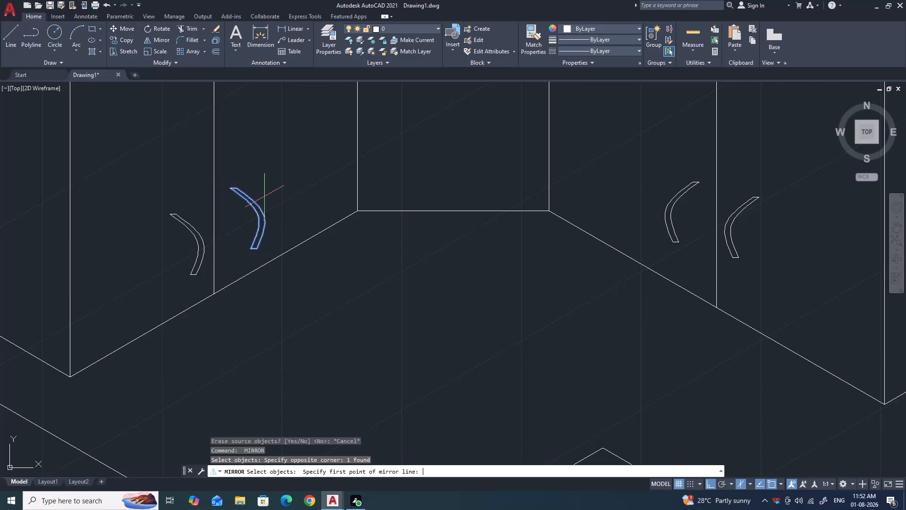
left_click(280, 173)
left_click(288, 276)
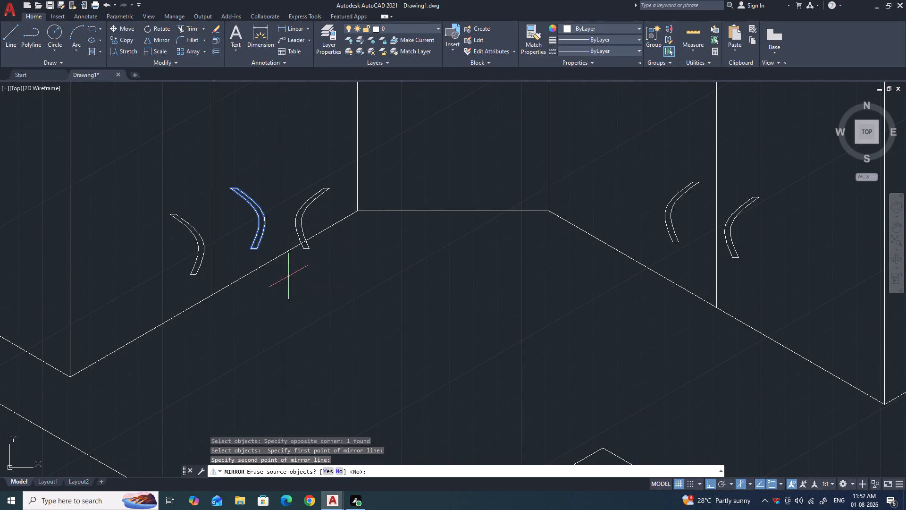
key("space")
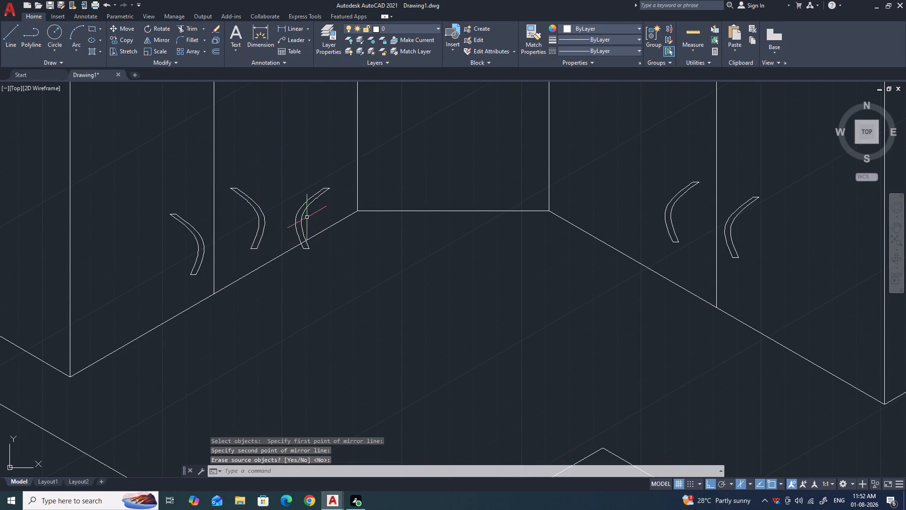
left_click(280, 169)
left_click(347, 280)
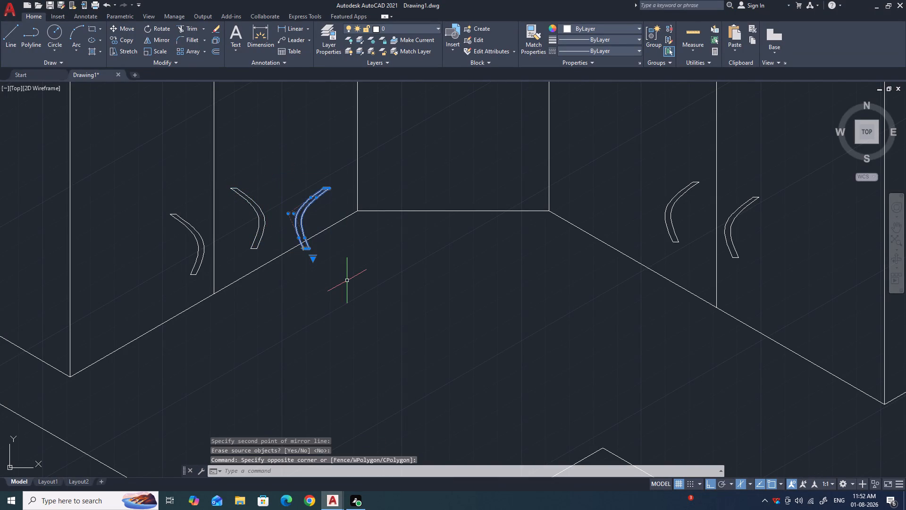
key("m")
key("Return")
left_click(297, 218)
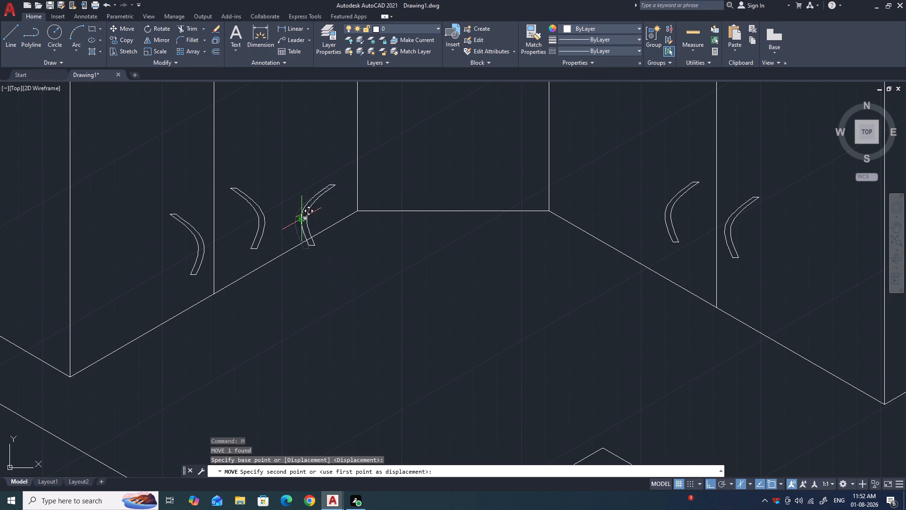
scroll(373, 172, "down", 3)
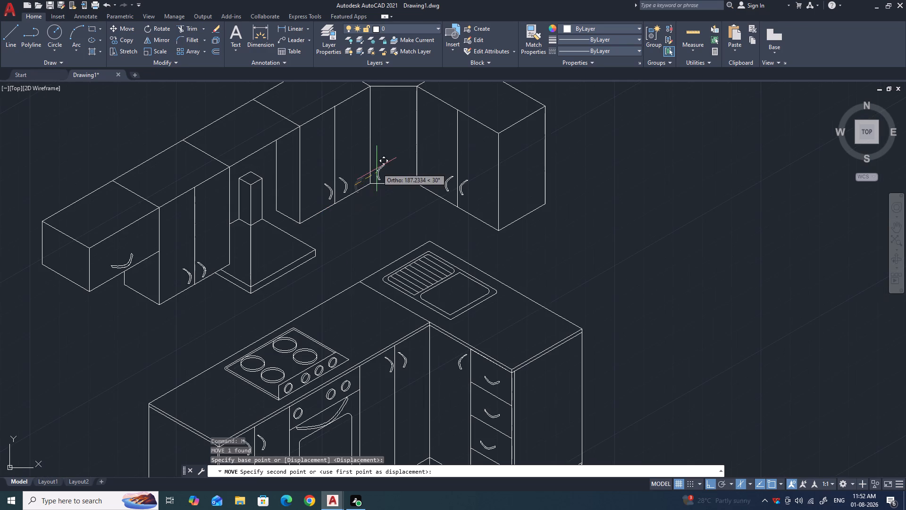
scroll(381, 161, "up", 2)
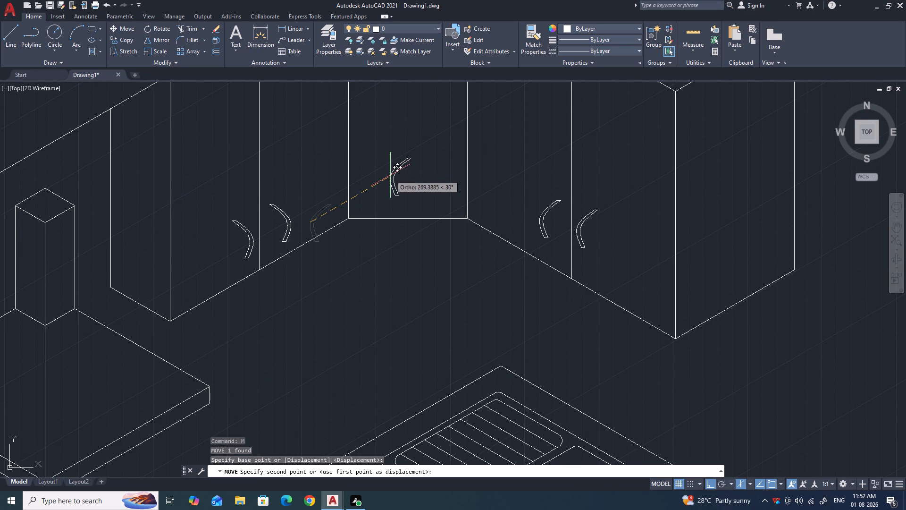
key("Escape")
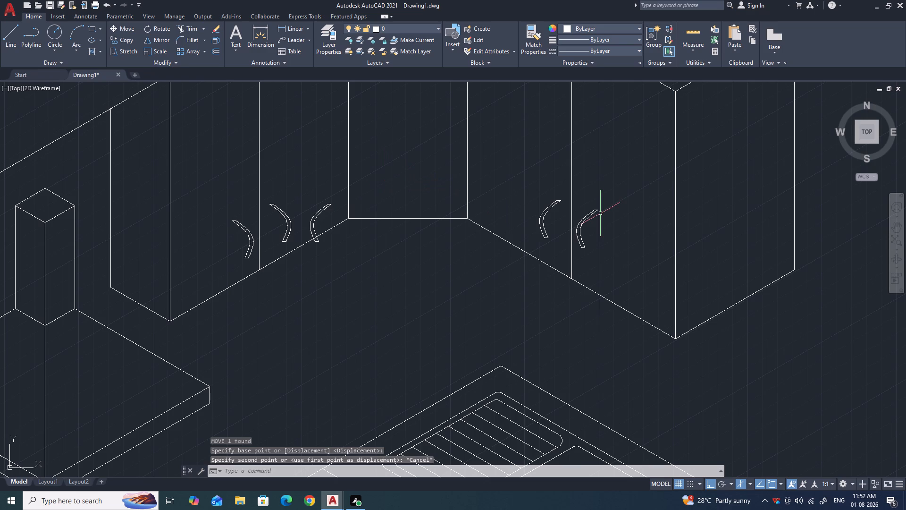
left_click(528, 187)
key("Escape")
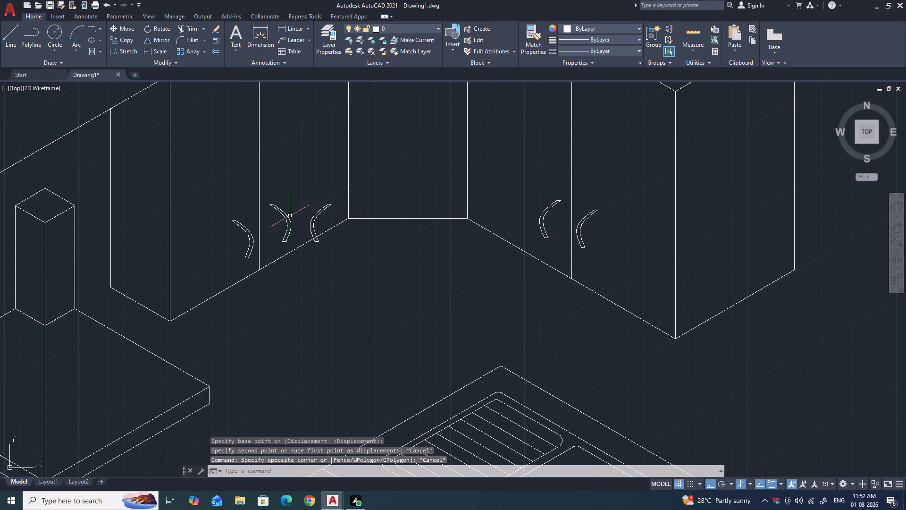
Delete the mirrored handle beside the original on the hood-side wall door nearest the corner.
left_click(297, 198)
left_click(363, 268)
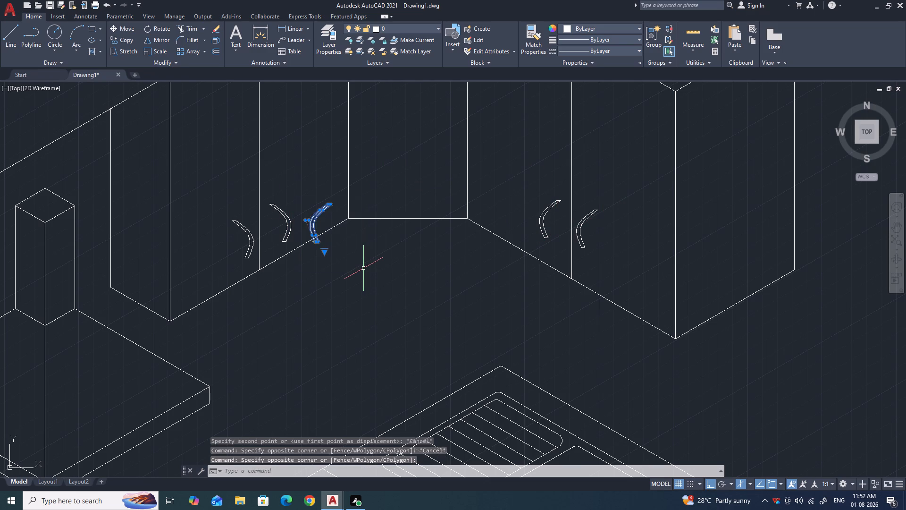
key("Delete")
Draw a three-point curved spline on the corner wall cabinet door, near its hood-side edge and just above the bottom.
scroll(288, 219, "up", 1)
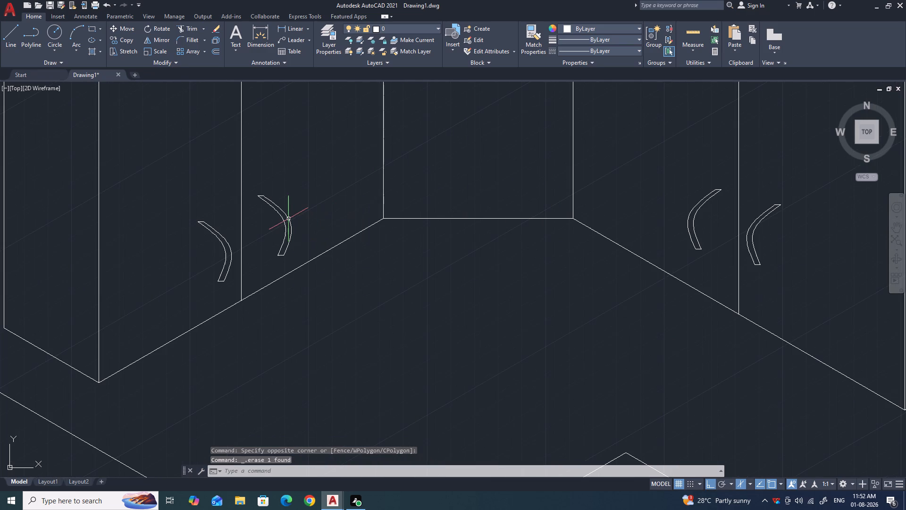
scroll(289, 222, "down", 1)
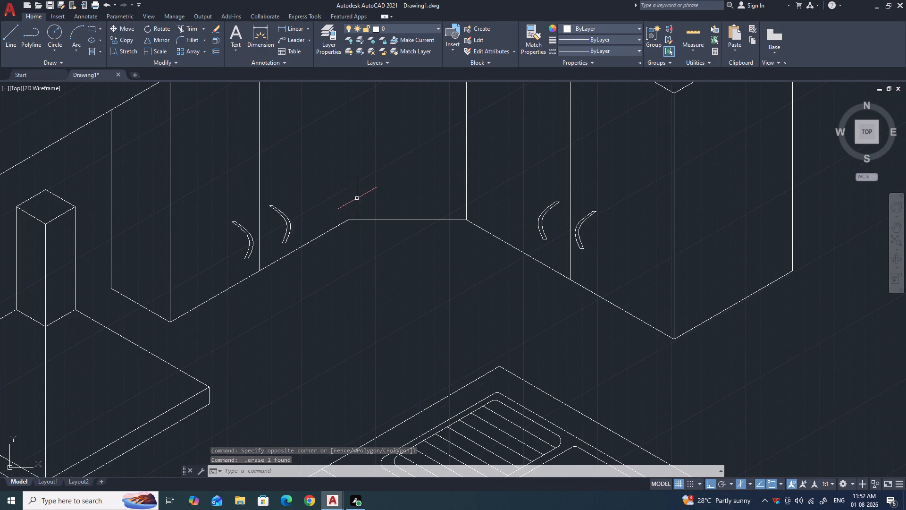
scroll(364, 178, "up", 1)
type("SPL")
key("Return")
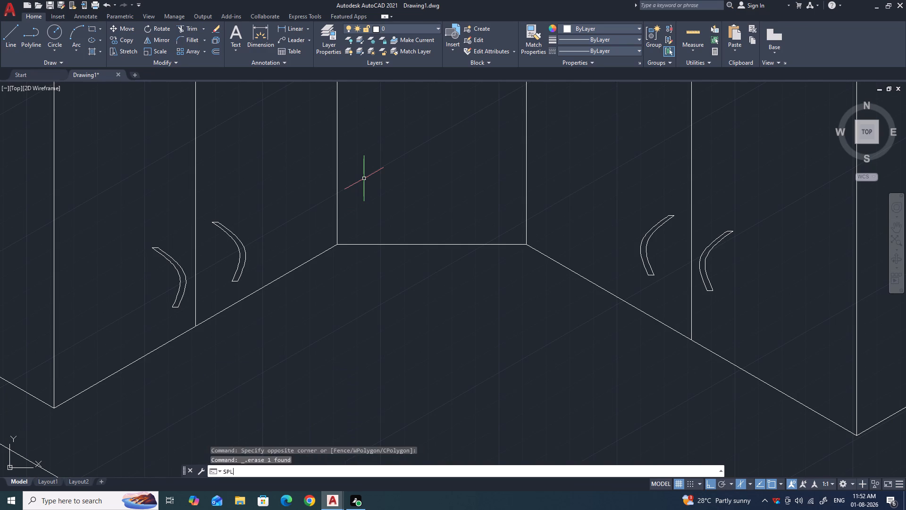
scroll(367, 180, "up", 2)
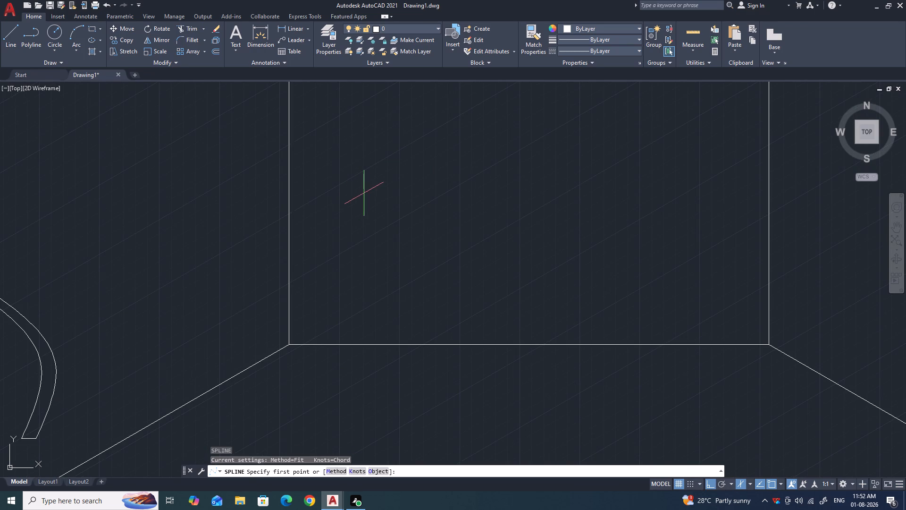
left_click(364, 193)
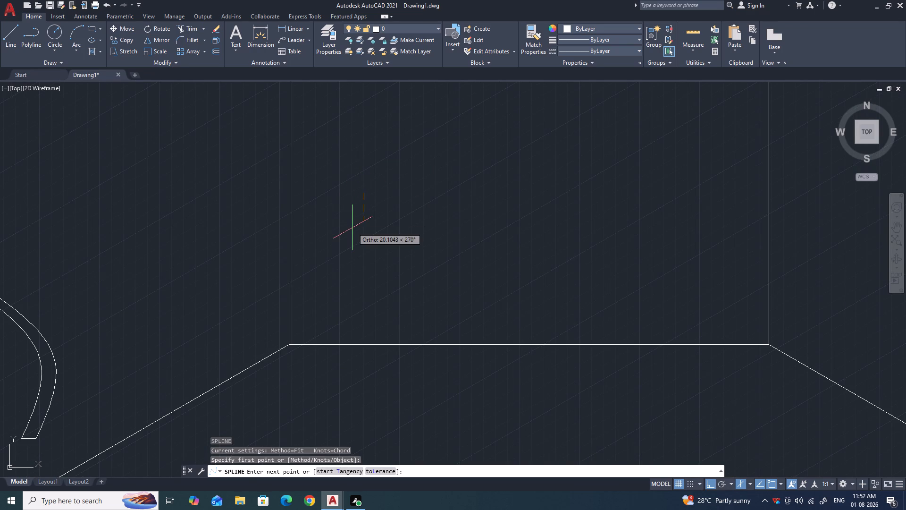
key("F8")
left_click(345, 248)
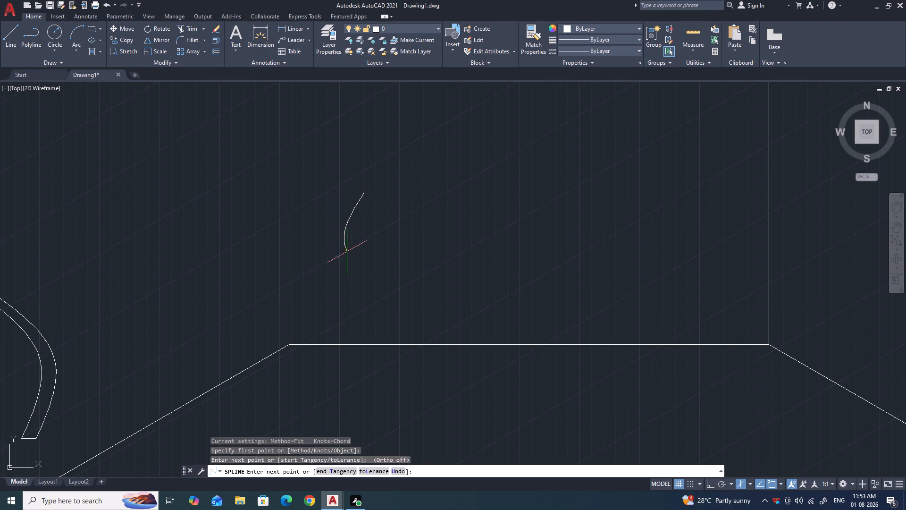
left_click(375, 291)
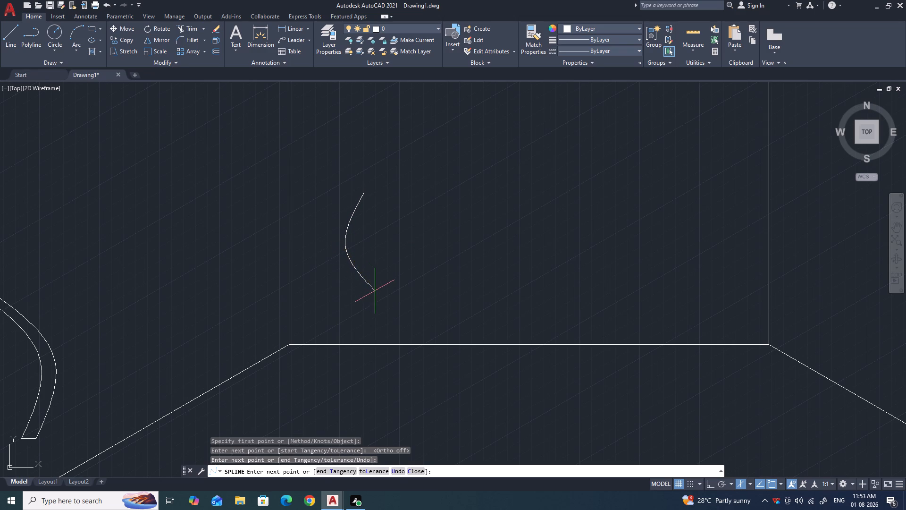
key("space")
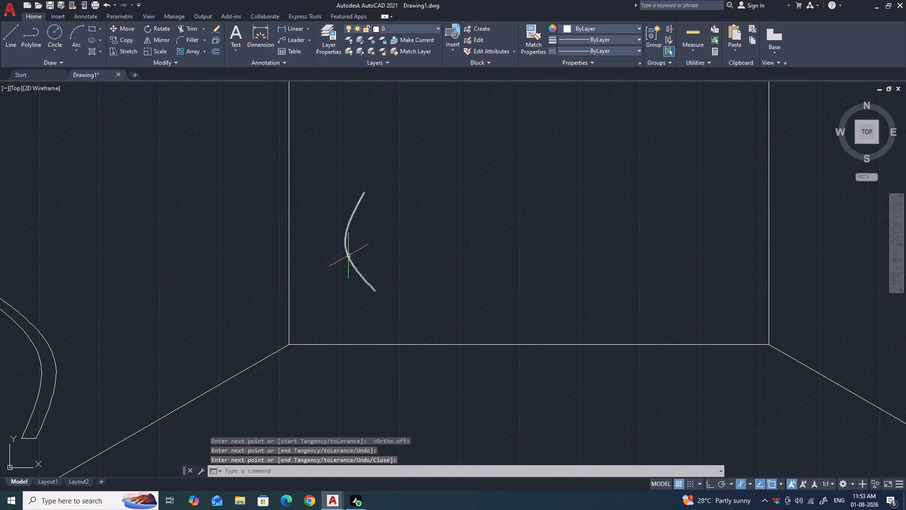
Copy the corner door's handle curve about 7.4 units horizontally, towards the middle of the door.
left_click(347, 254)
type("CO")
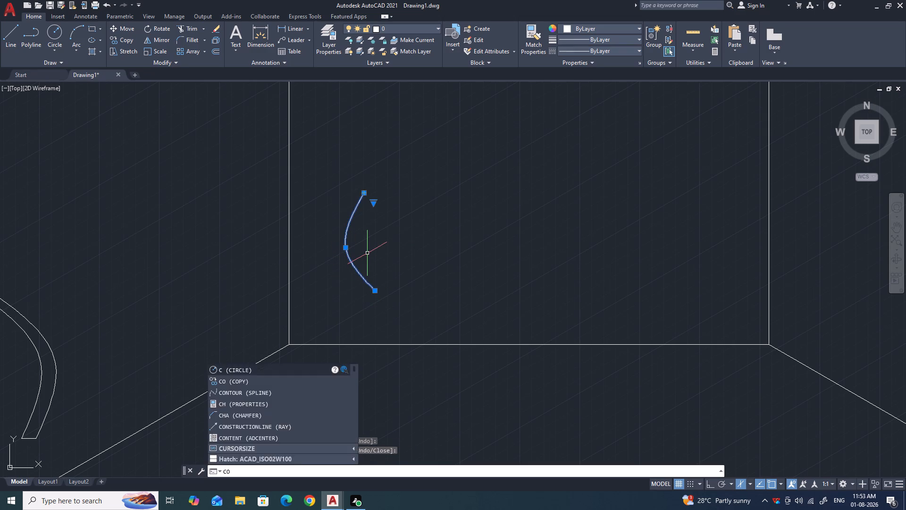
key("Return")
left_click(345, 246)
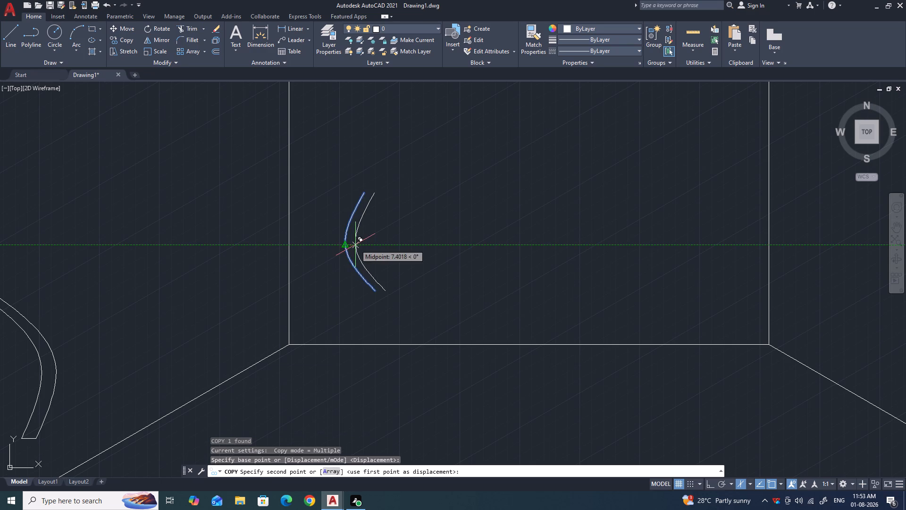
left_click(355, 245)
key("space")
Close the upper and lower ends of the corner door handle with short lines between the two curves.
type("L")
key("Return")
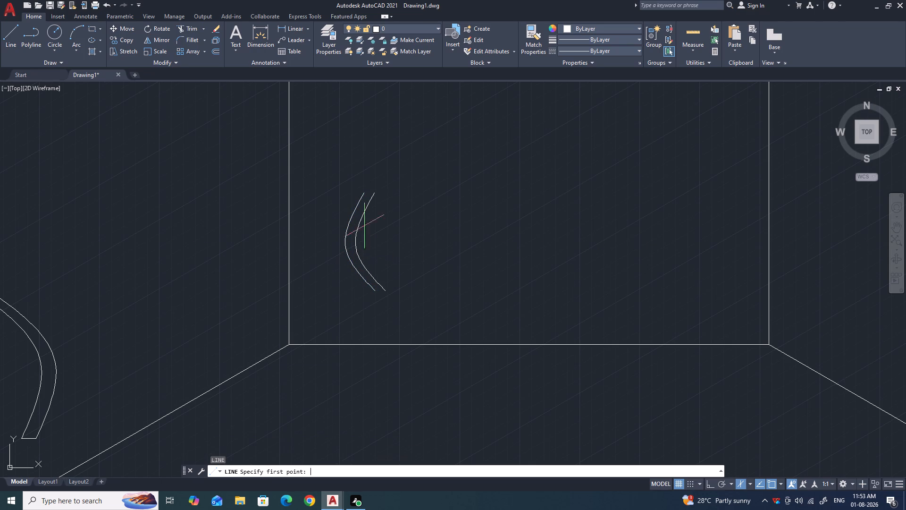
left_click(376, 194)
left_click(364, 195)
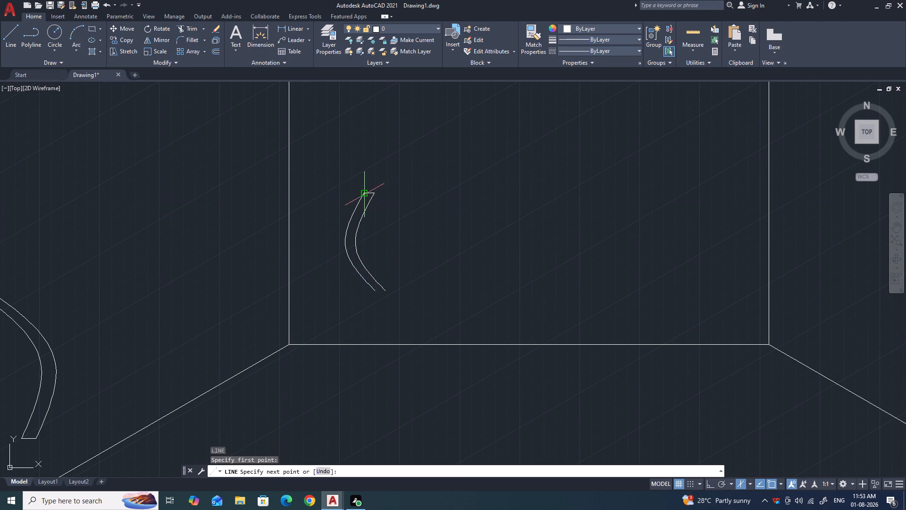
key("space")
key("space")
left_click(386, 293)
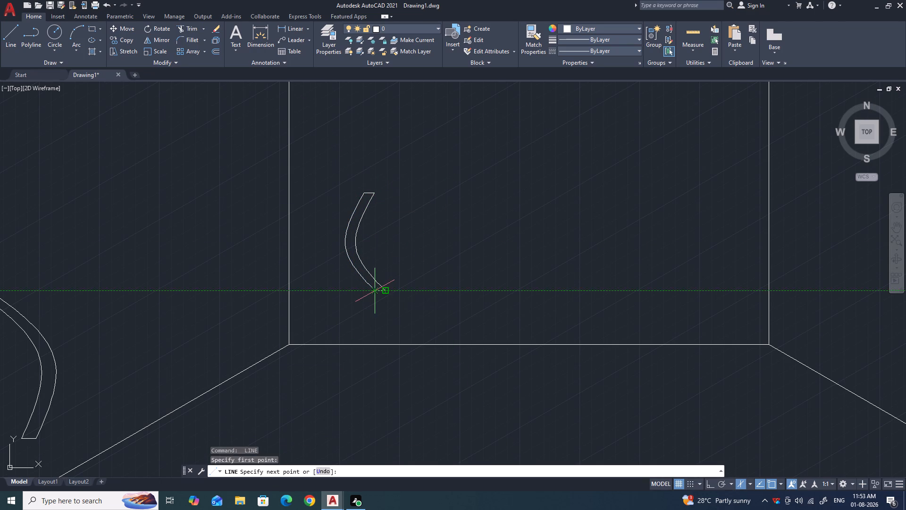
left_click(372, 293)
key("space")
Draw two vertical lines inside the sink basin, from its back edge and its drainboard-side edge down to the front edge.
scroll(382, 283, "down", 7)
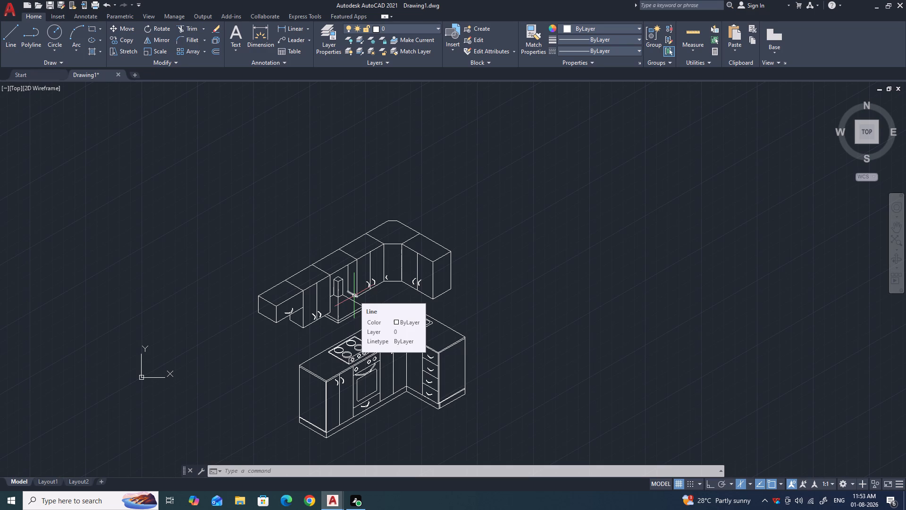
scroll(377, 299, "down", 2)
scroll(389, 308, "up", 6)
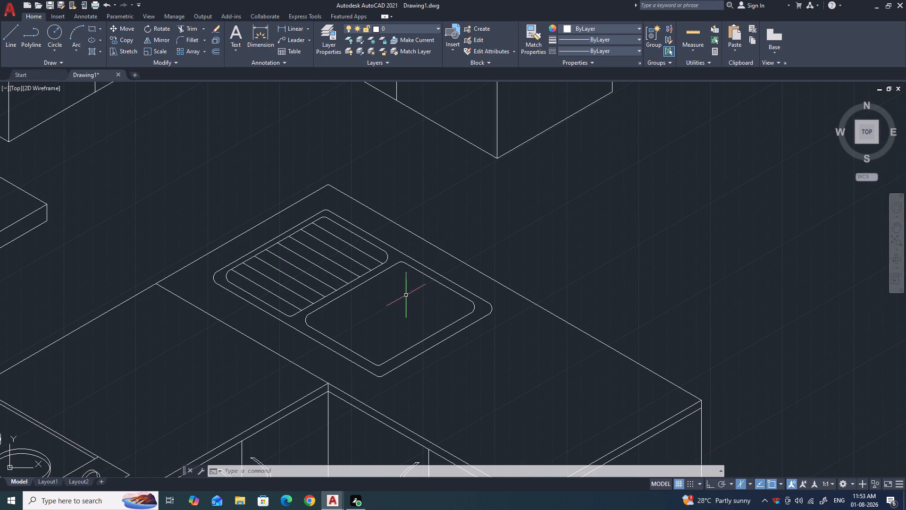
scroll(407, 289, "up", 1)
key("l")
key("Return")
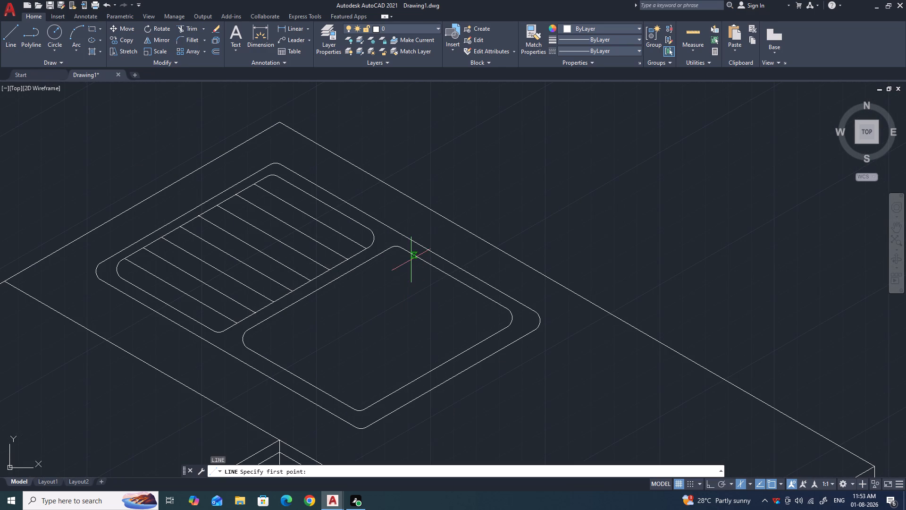
left_click(410, 257)
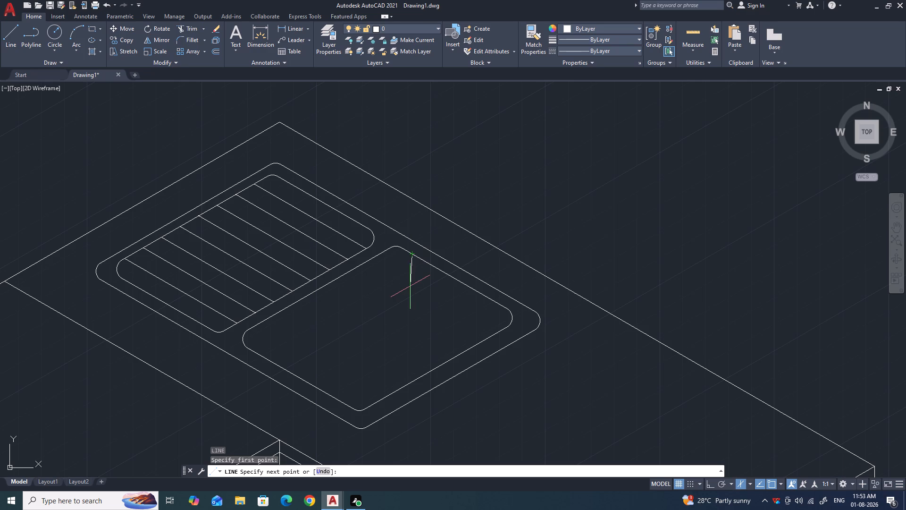
key("F8")
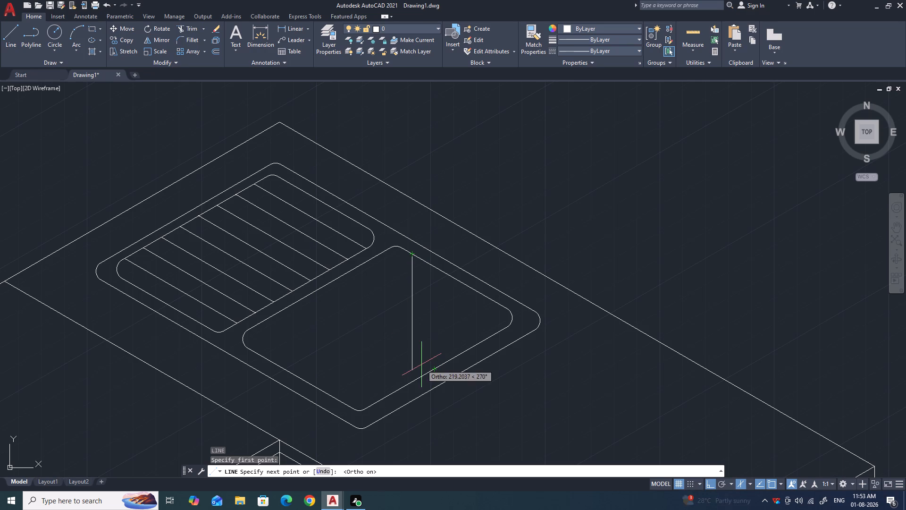
left_click(412, 383)
key("Escape")
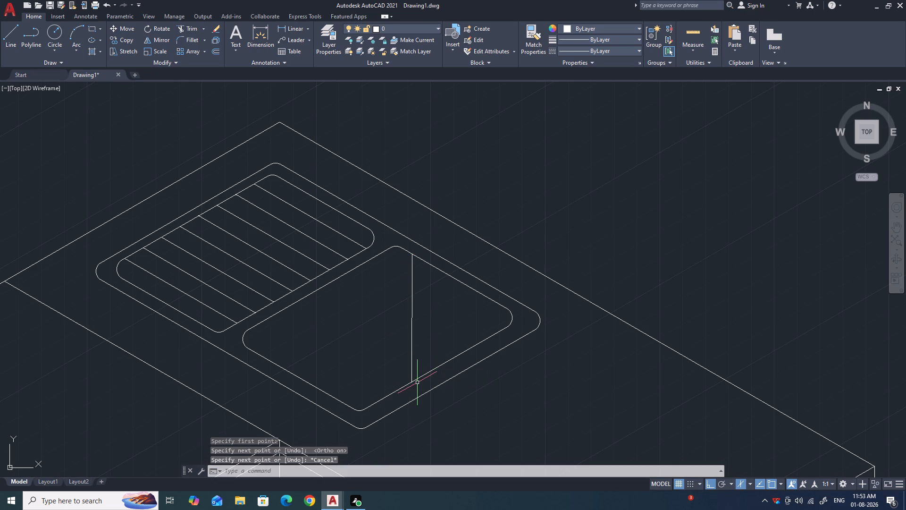
key("space")
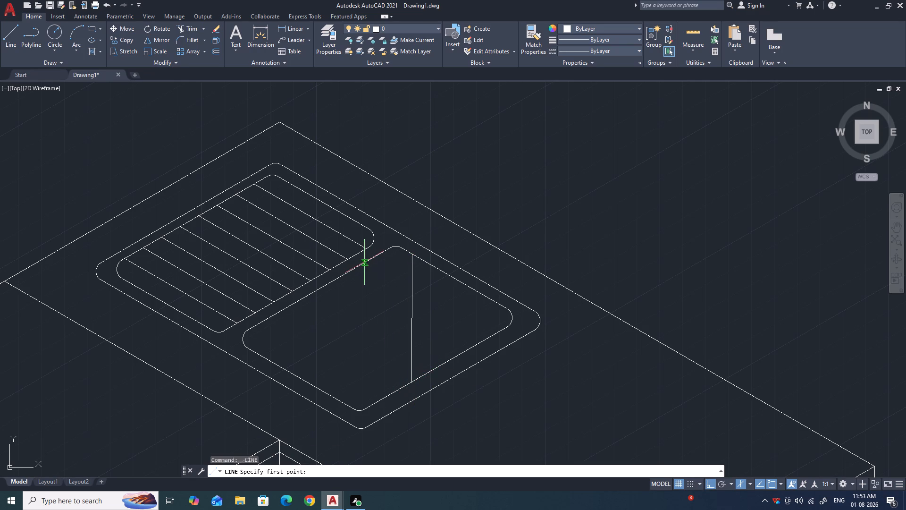
left_click(364, 262)
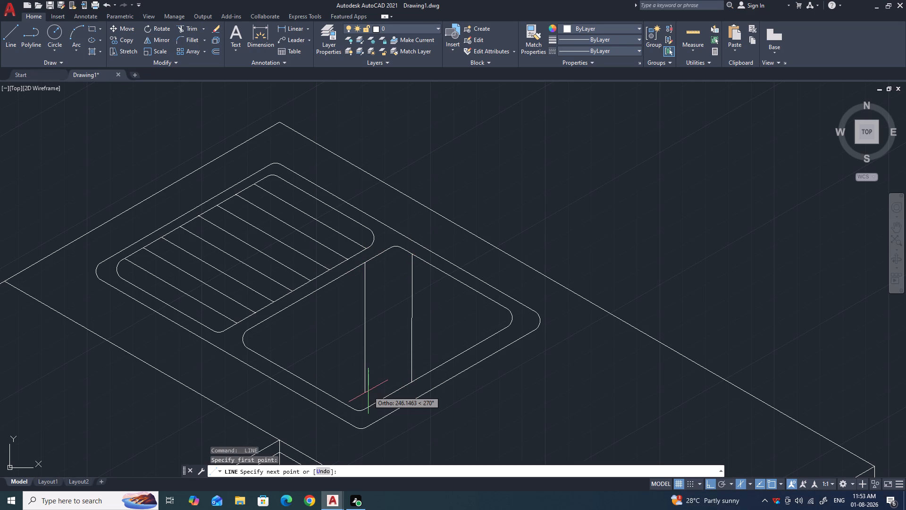
left_click(365, 410)
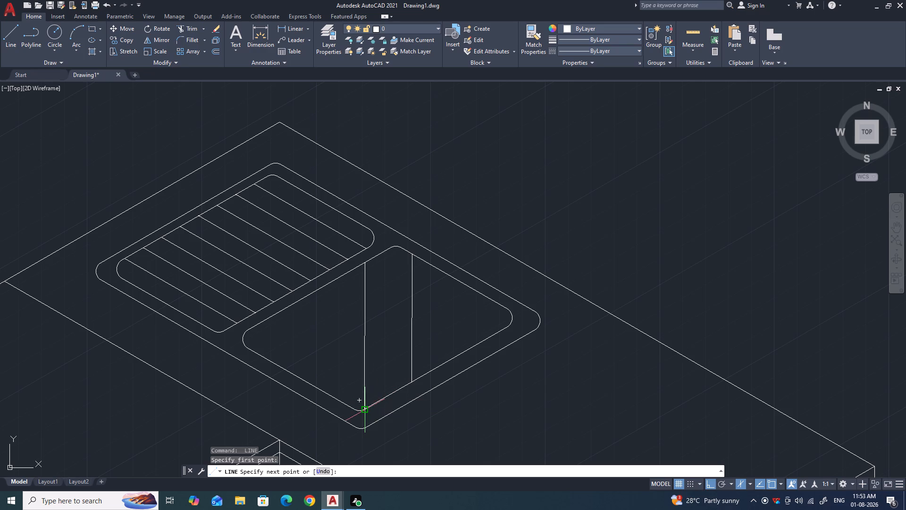
key("space")
Draw a short vertical line across the sink basin's rounded corner beside the lower end of the drainboard.
scroll(389, 277, "down", 5)
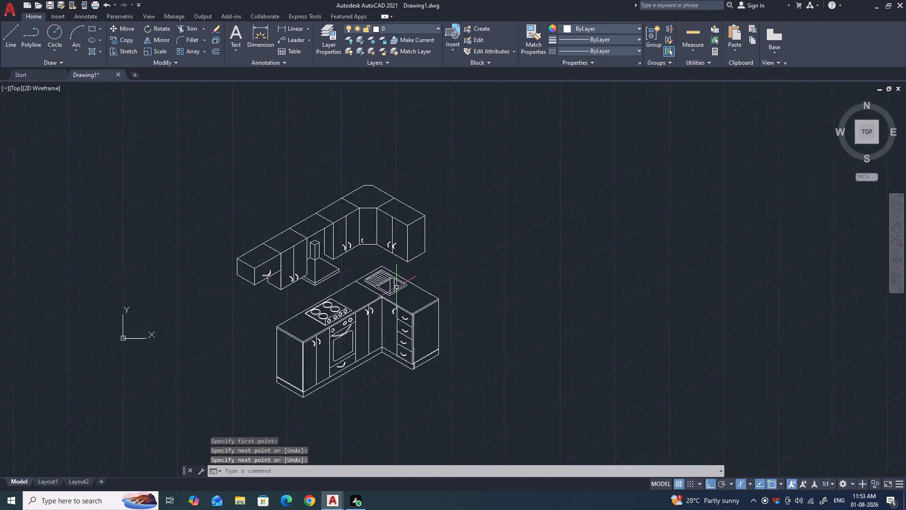
scroll(396, 287, "down", 2)
scroll(322, 262, "up", 1)
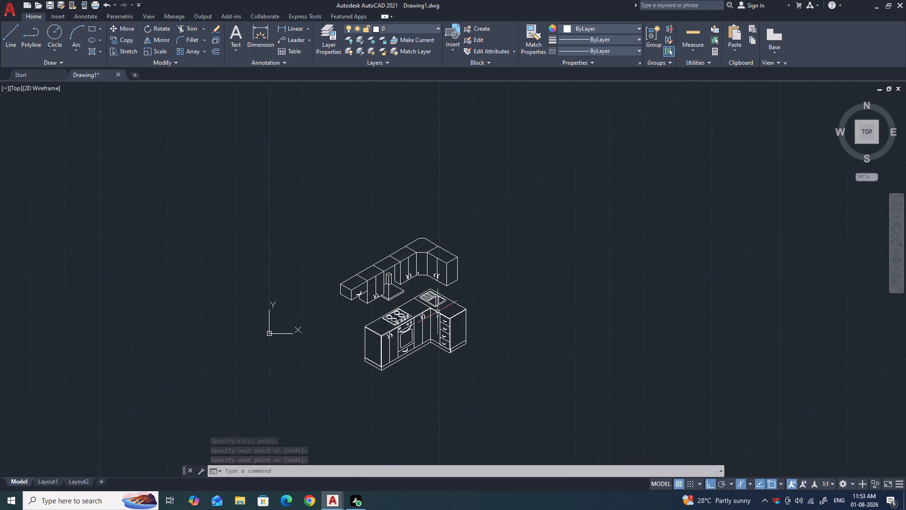
scroll(428, 304, "up", 7)
key("l")
key("Return")
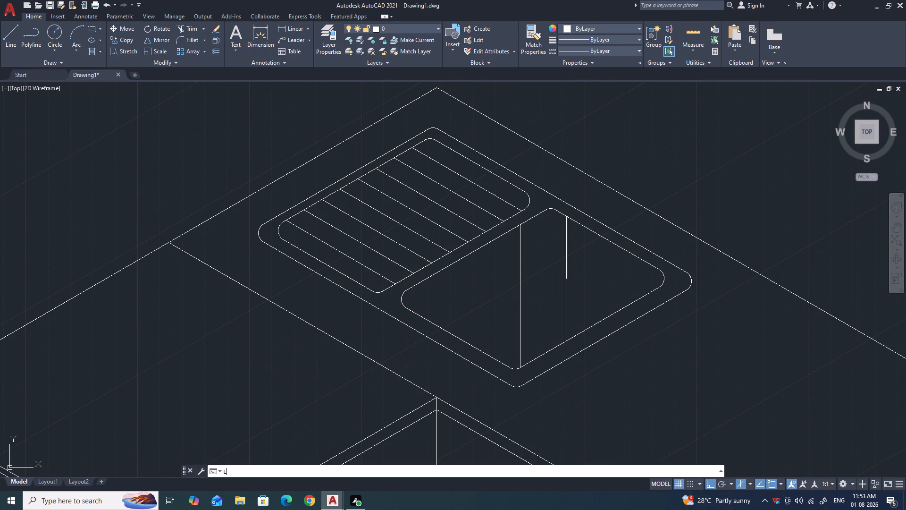
left_click(423, 281)
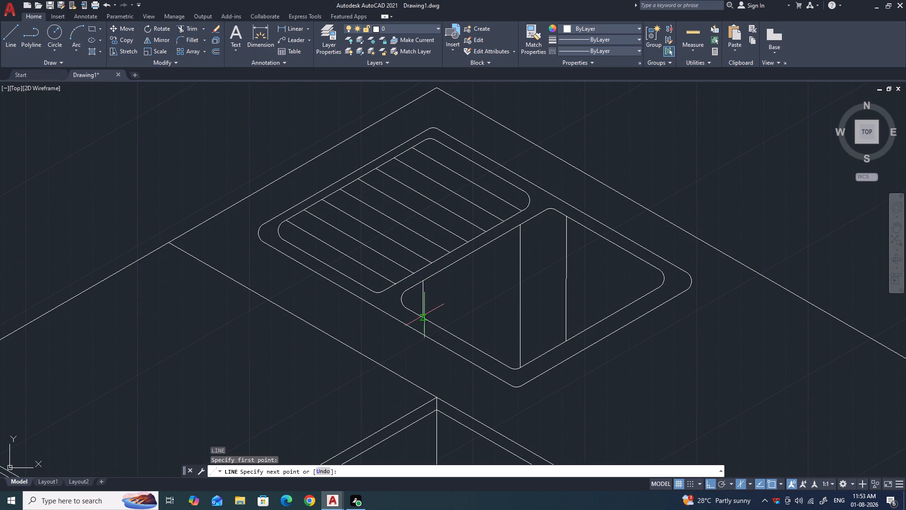
left_click(424, 316)
key("Escape")
Place an aligned dimension outside the back top edge of the short wall cabinet at the far end of the run.
scroll(435, 298, "down", 4)
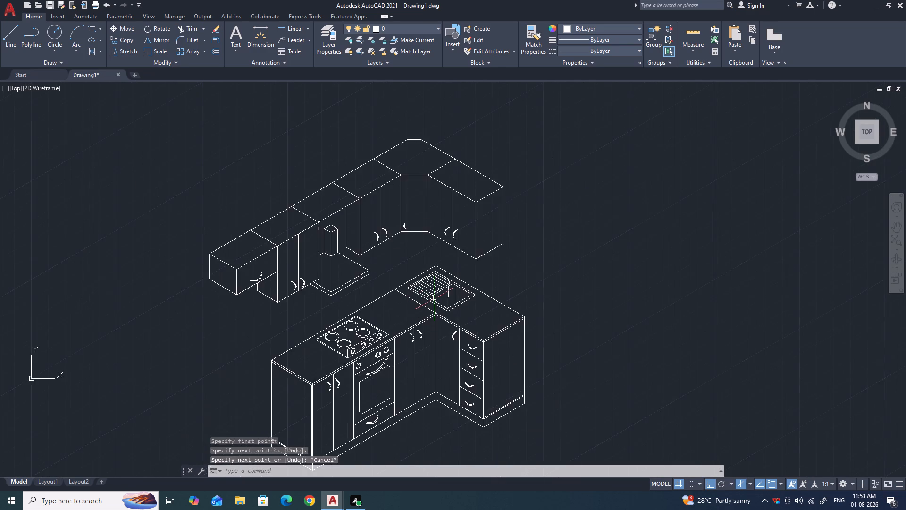
scroll(435, 298, "down", 2)
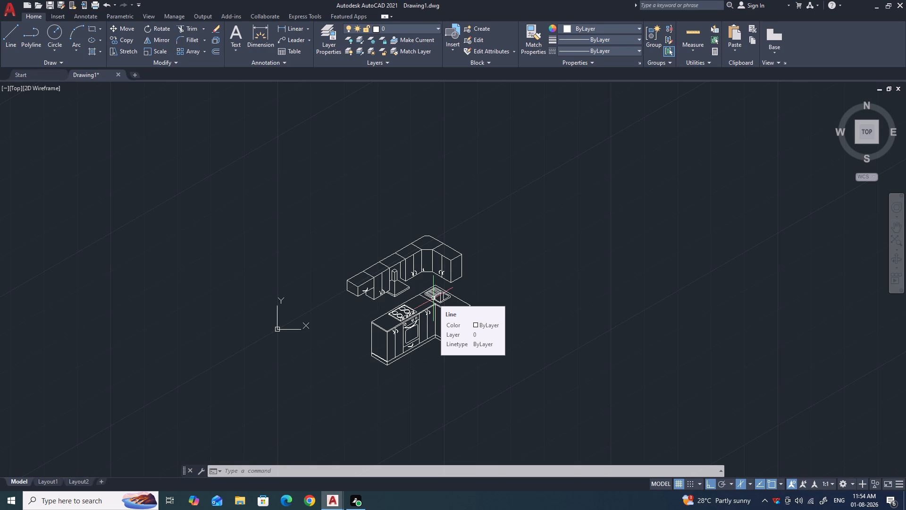
scroll(371, 262, "up", 2)
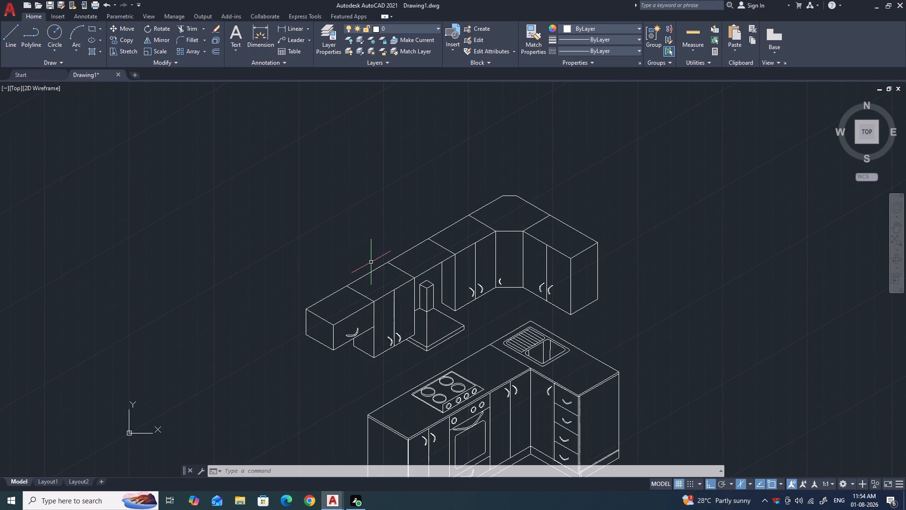
type("DAL")
key("Return")
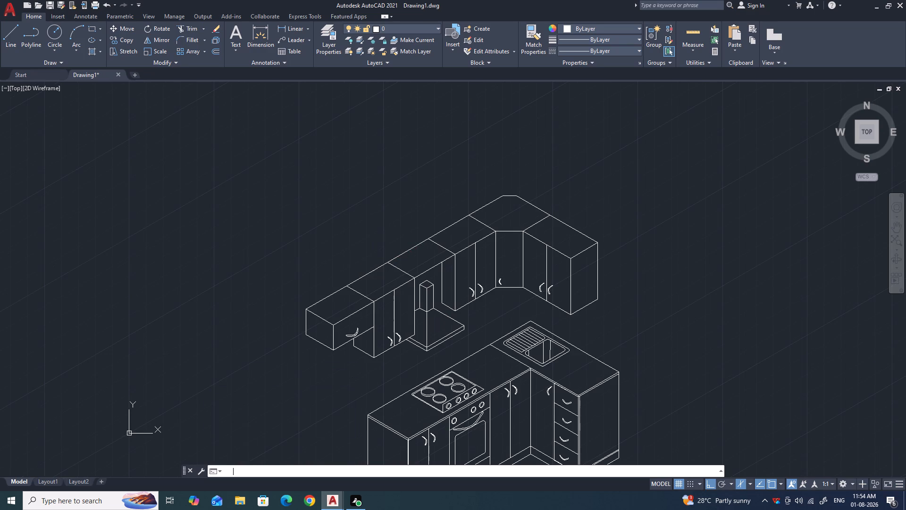
key("space")
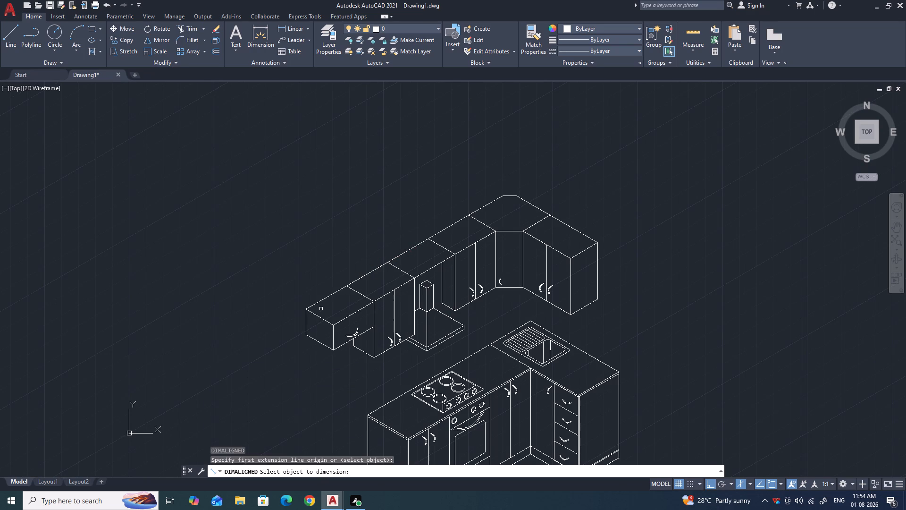
scroll(322, 300, "up", 1)
left_click(322, 300)
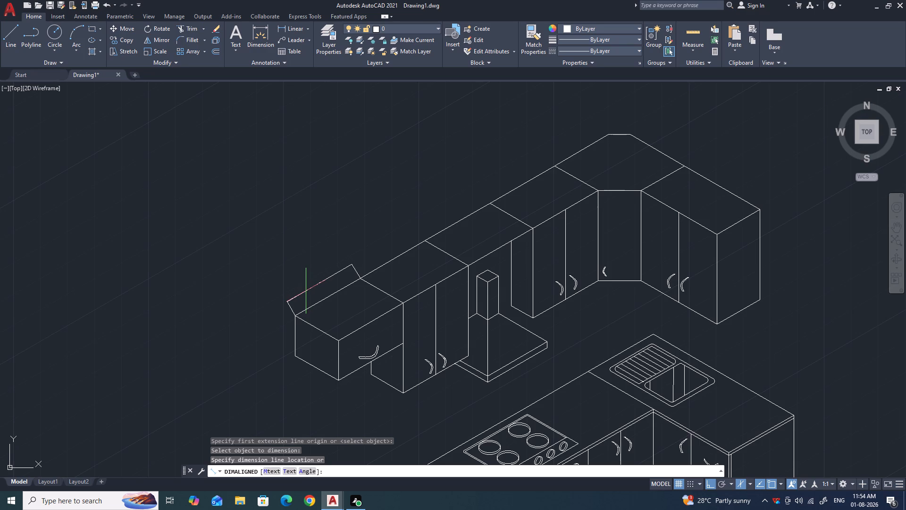
left_click(304, 289)
Add aligned dimensions to the back top edges of the three wall cabinets that follow, continuing the same dimension line.
key("space")
key("space")
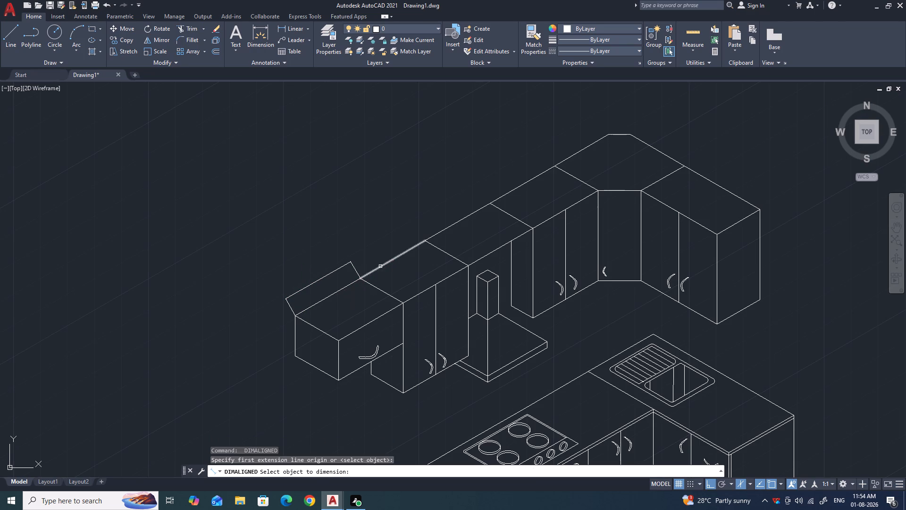
left_click(380, 266)
left_click(370, 250)
key("space")
key("space")
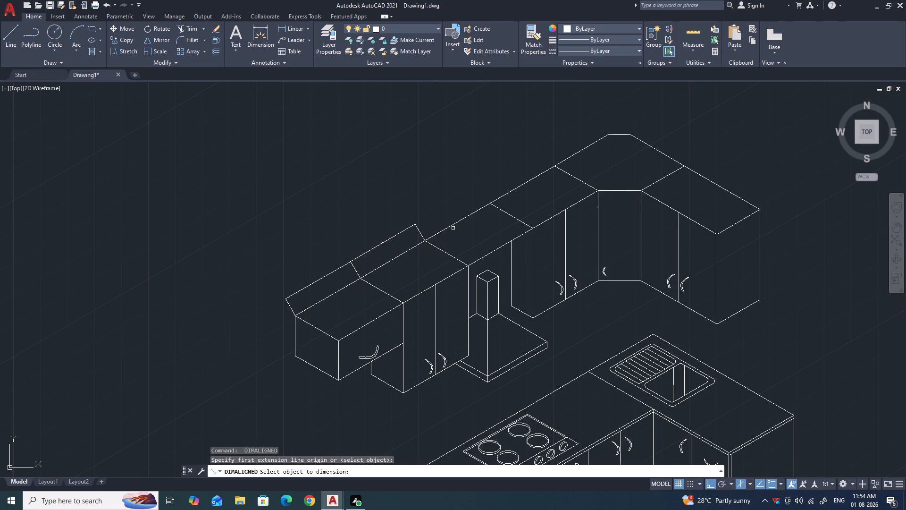
left_click(453, 226)
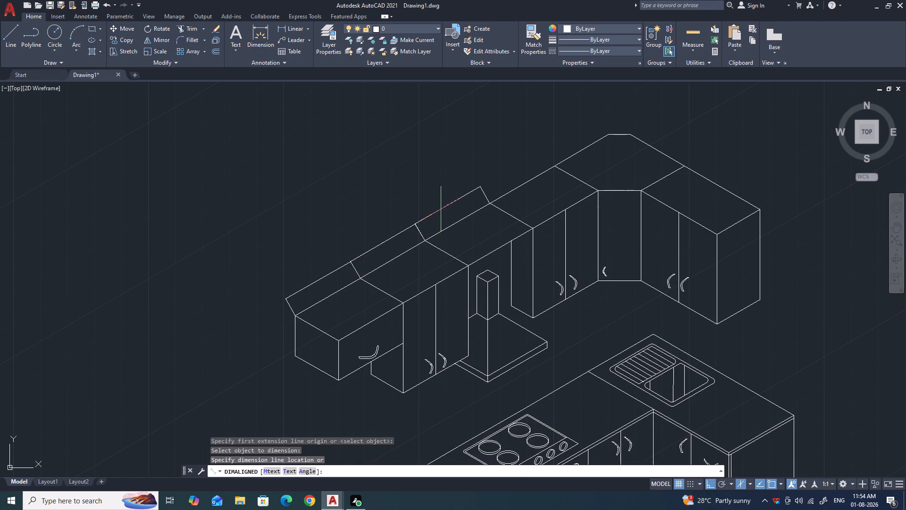
left_click(441, 209)
key("space")
key("space")
left_click(512, 192)
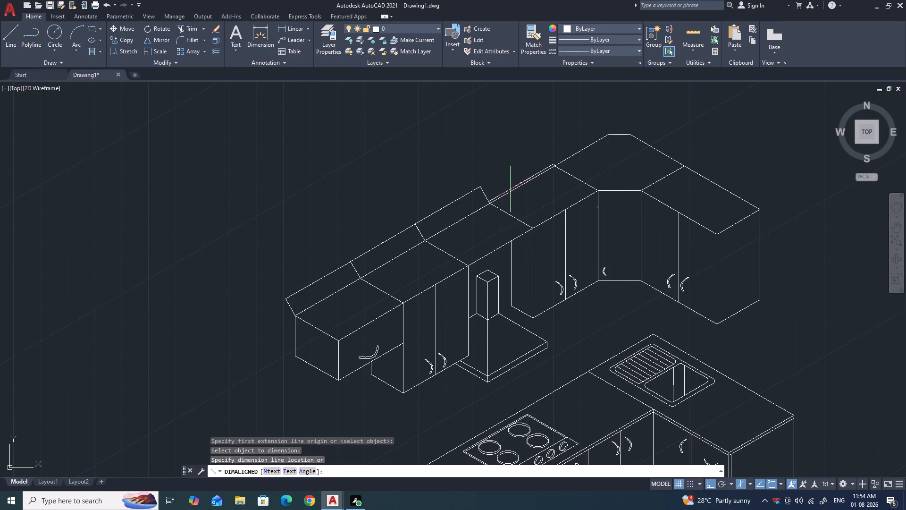
left_click(501, 176)
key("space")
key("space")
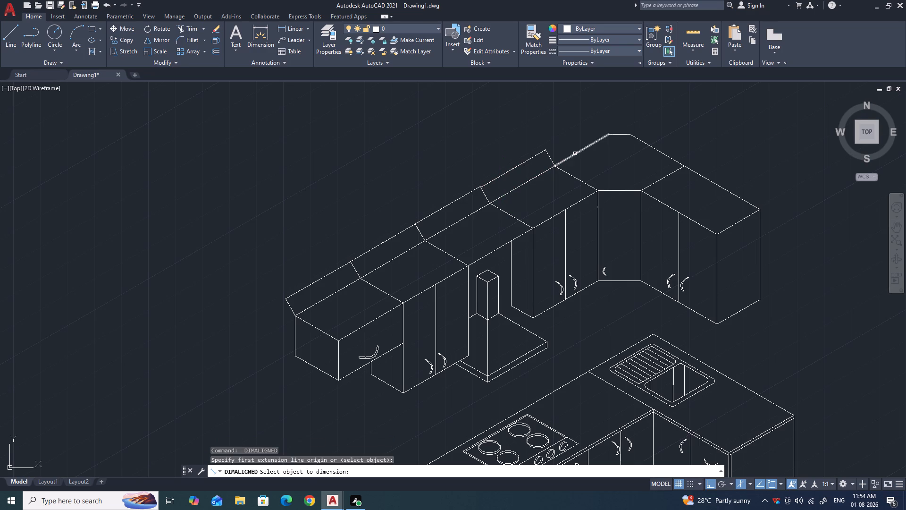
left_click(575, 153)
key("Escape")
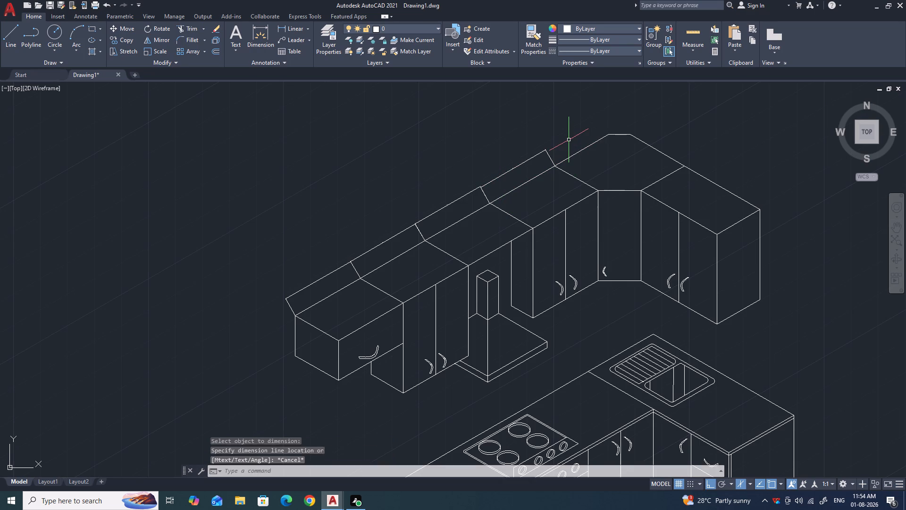
Add an aligned dimension along the corner wall cabinet's back edge, extended to the projected wall corner and in line with the other dimensions.
key("space")
left_click(556, 164)
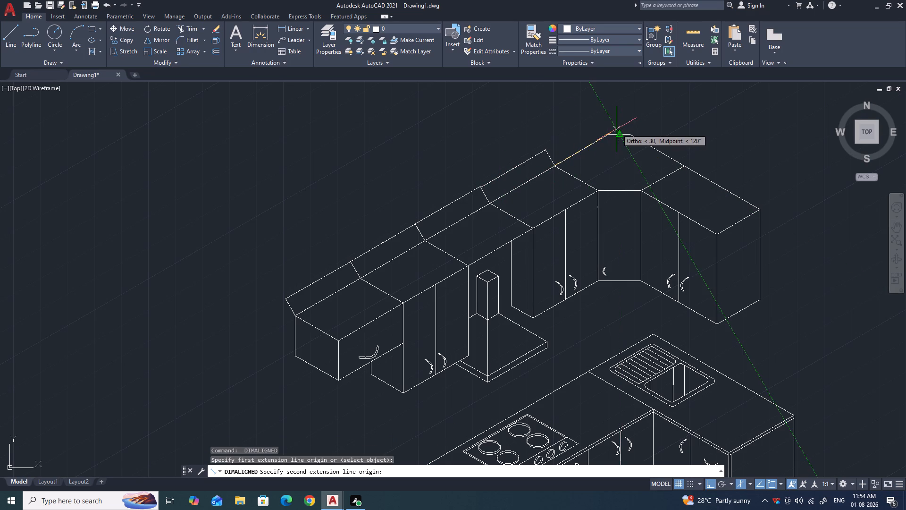
scroll(615, 129, "up", 4)
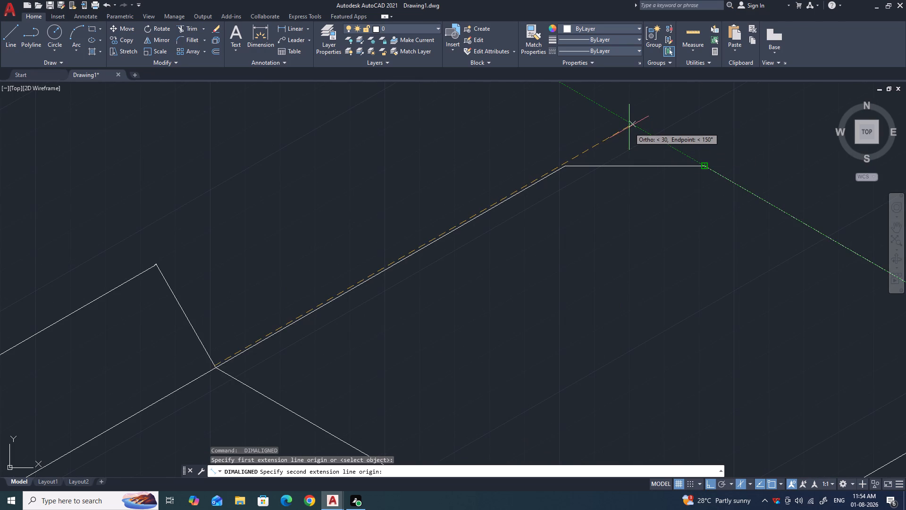
left_click(631, 125)
scroll(587, 114, "down", 1)
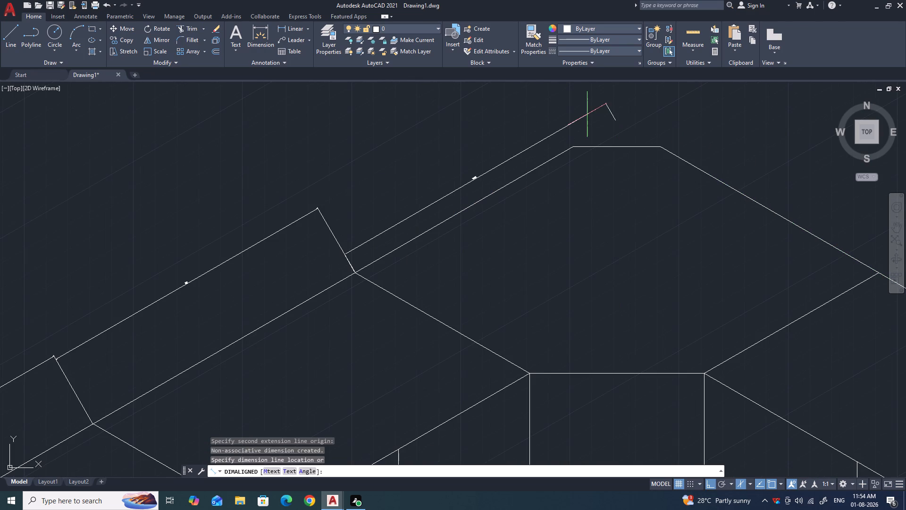
scroll(455, 136, "up", 2)
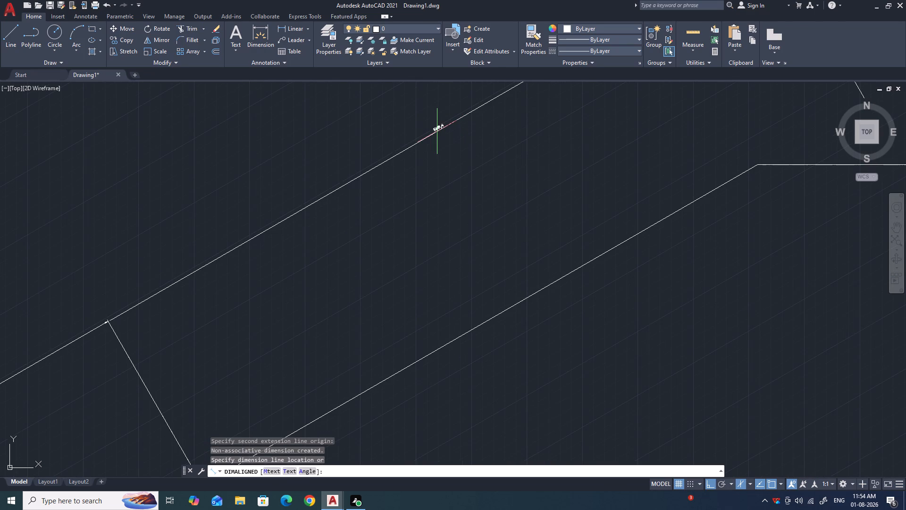
scroll(437, 131, "up", 1)
scroll(437, 139, "down", 2)
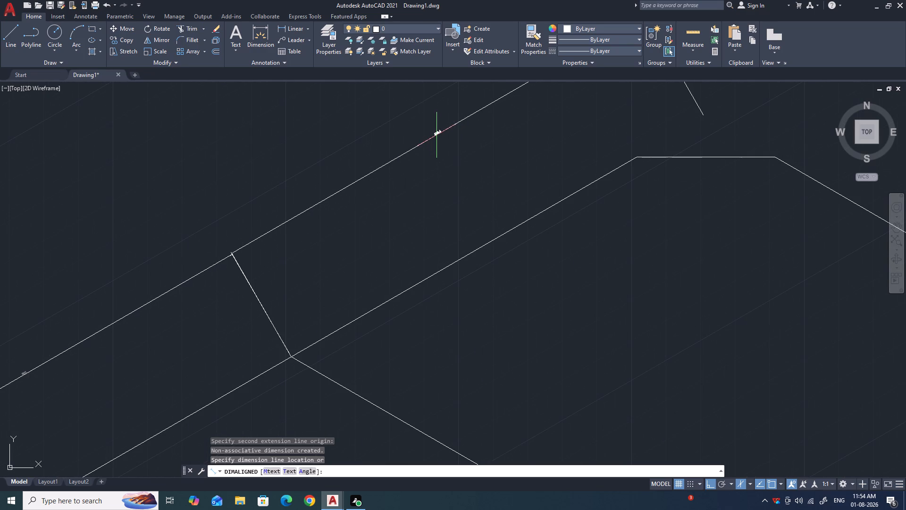
left_click(436, 136)
Modify the ISO-25 dimension style to linear precision 0 and text height 100, and set it as the current style.
scroll(437, 153, "down", 5)
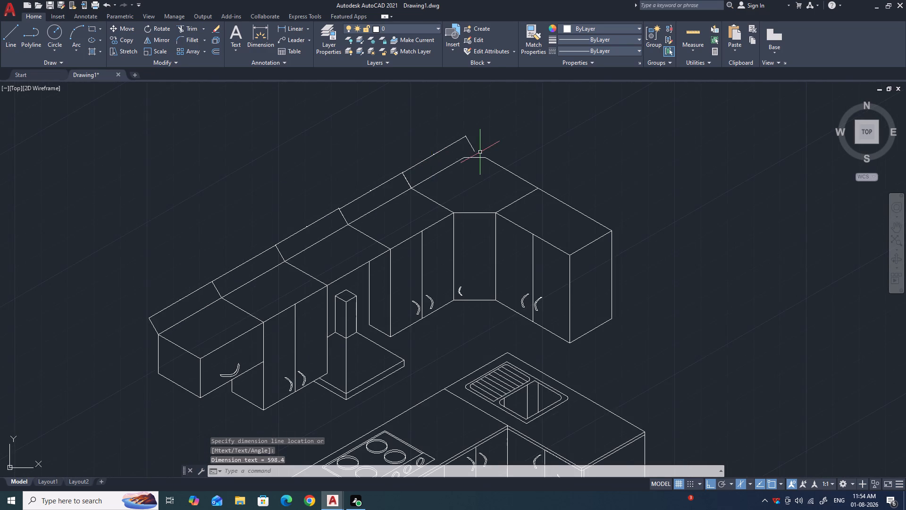
scroll(476, 148, "up", 2)
scroll(476, 148, "down", 4)
scroll(388, 170, "up", 2)
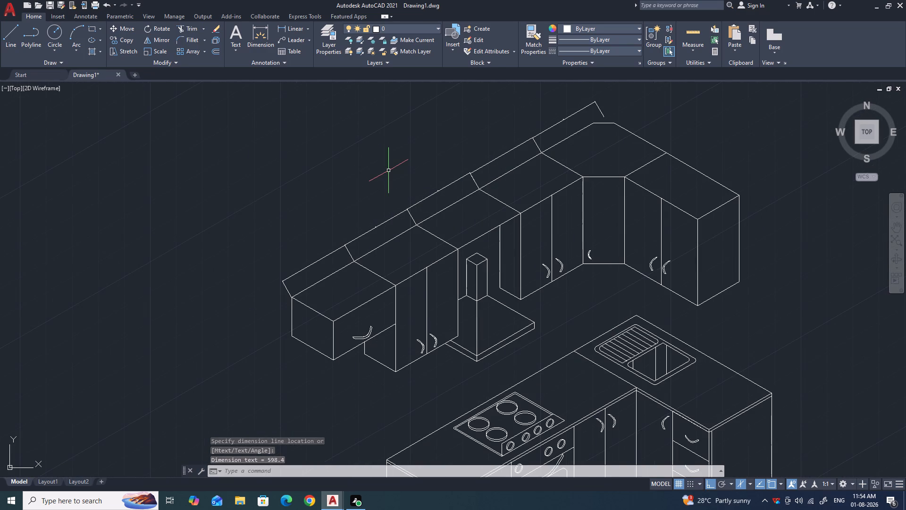
key("d")
key("Return")
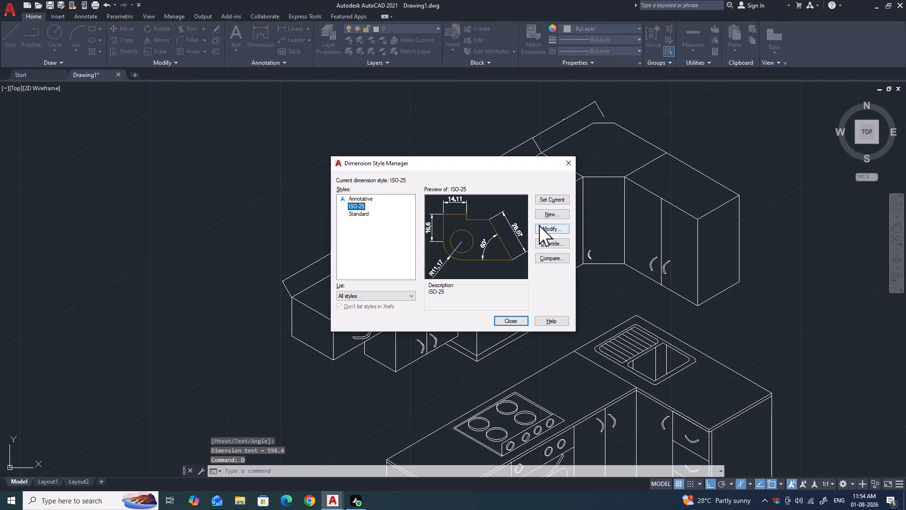
left_click(545, 228)
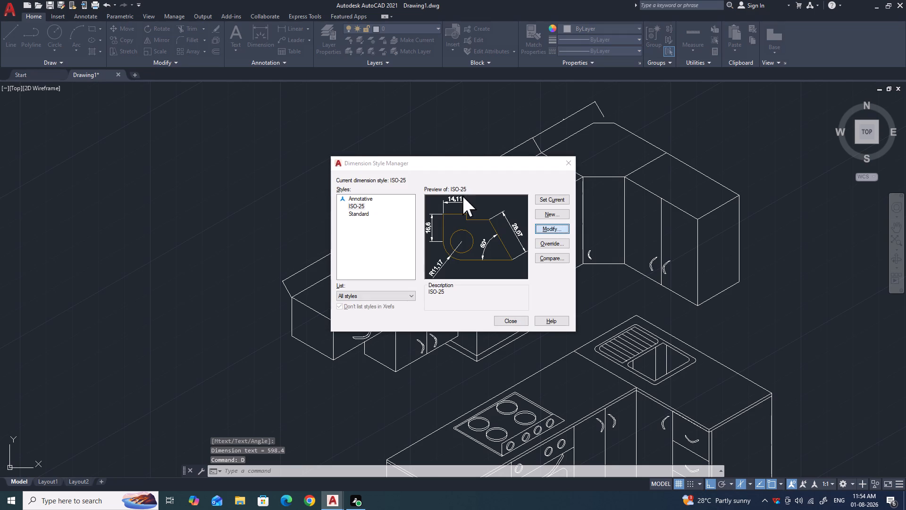
left_click(459, 144)
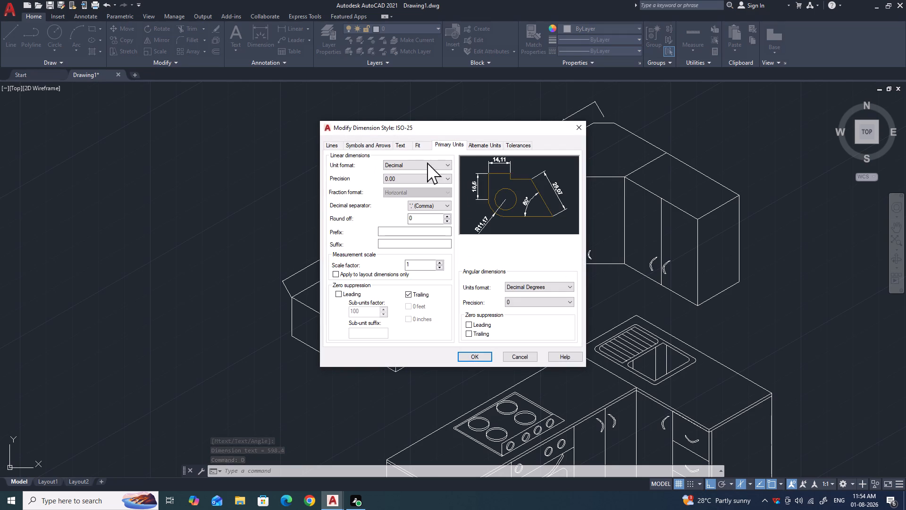
left_click(419, 177)
left_click(404, 187)
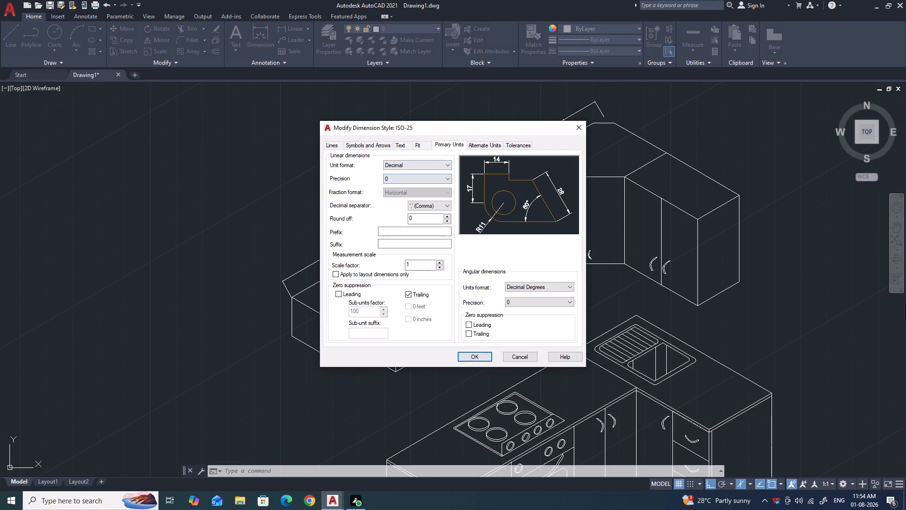
left_click(398, 146)
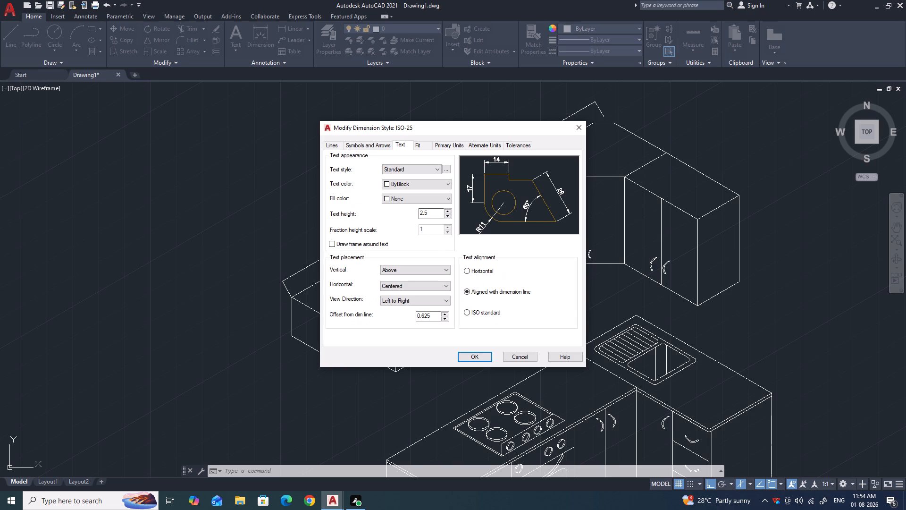
left_click_drag(432, 212, 386, 217)
type("100")
left_click(463, 356)
left_click(556, 197)
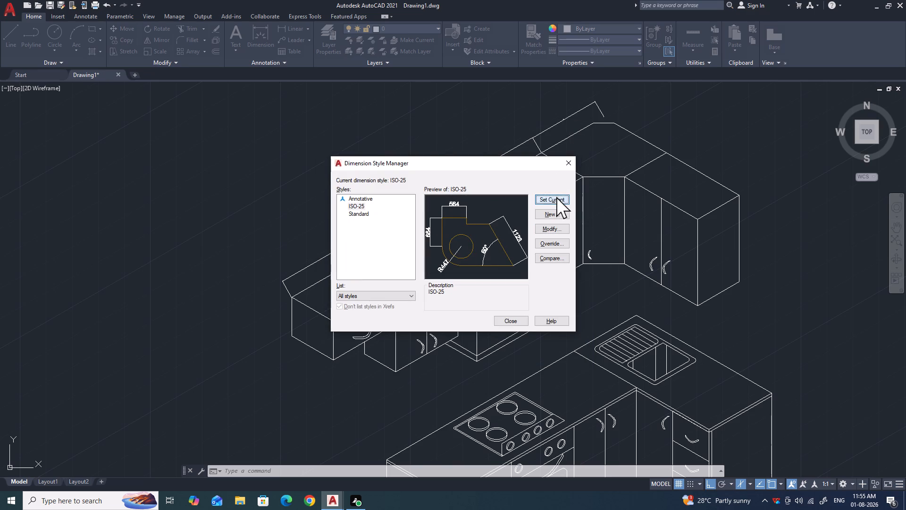
left_click(507, 323)
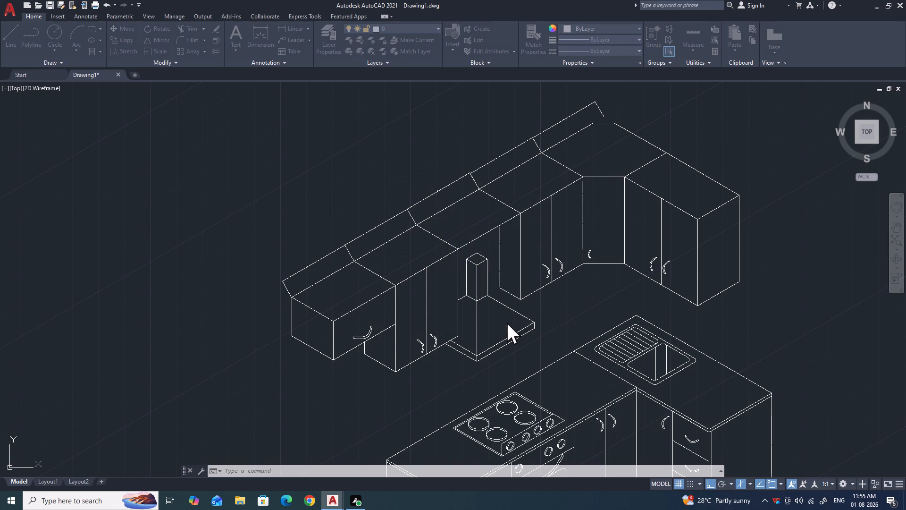
Modify the ISO-25 dimension style to text height 50 and set it as the current style.
scroll(293, 251, "down", 1)
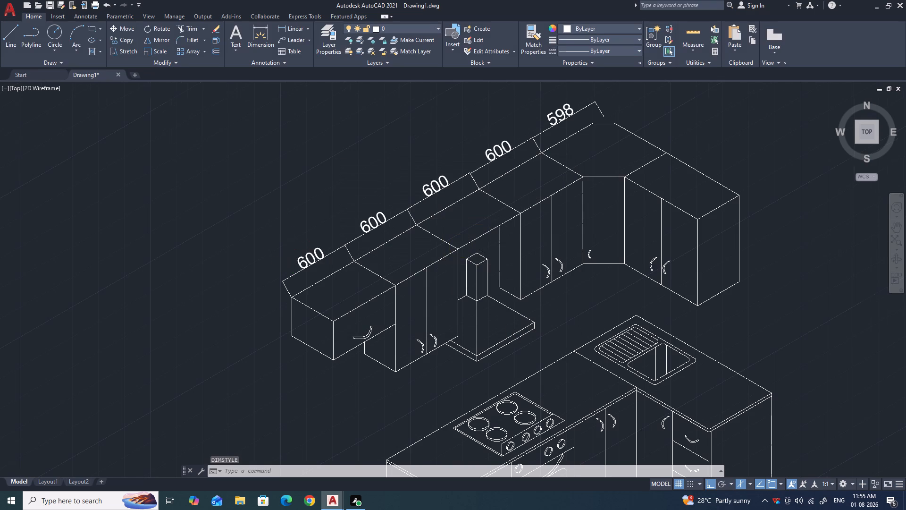
scroll(442, 163, "up", 1)
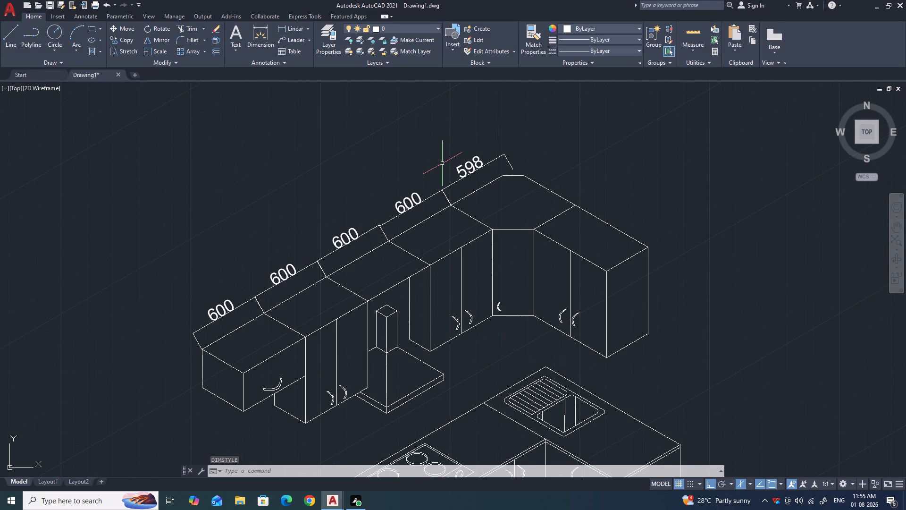
key("d")
key("Return")
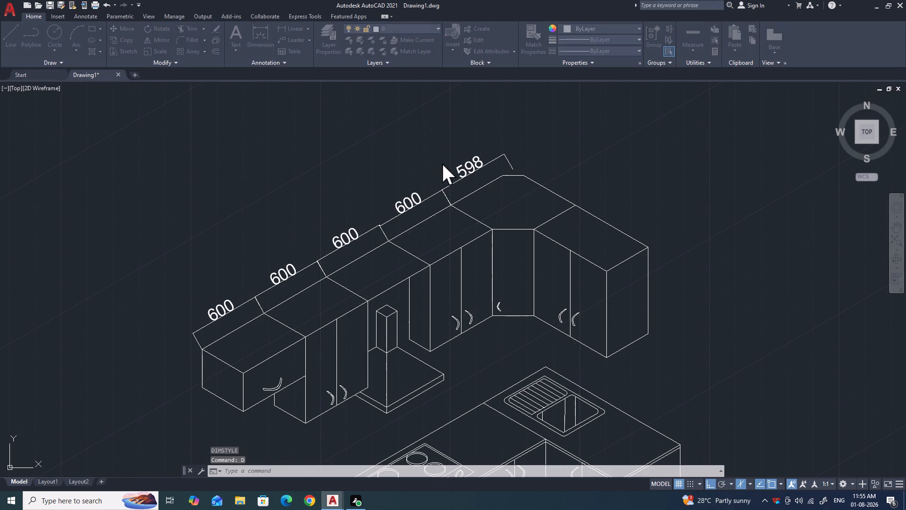
left_click(554, 227)
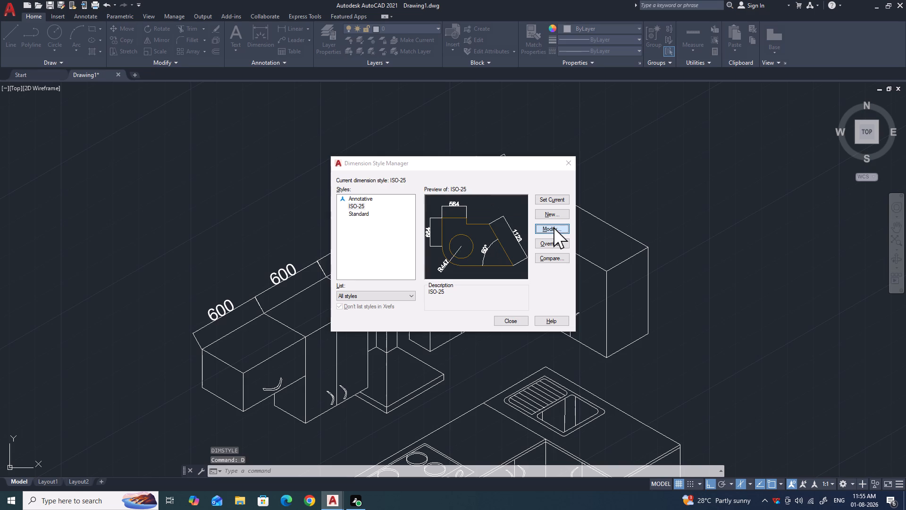
left_click_drag(434, 215, 401, 219)
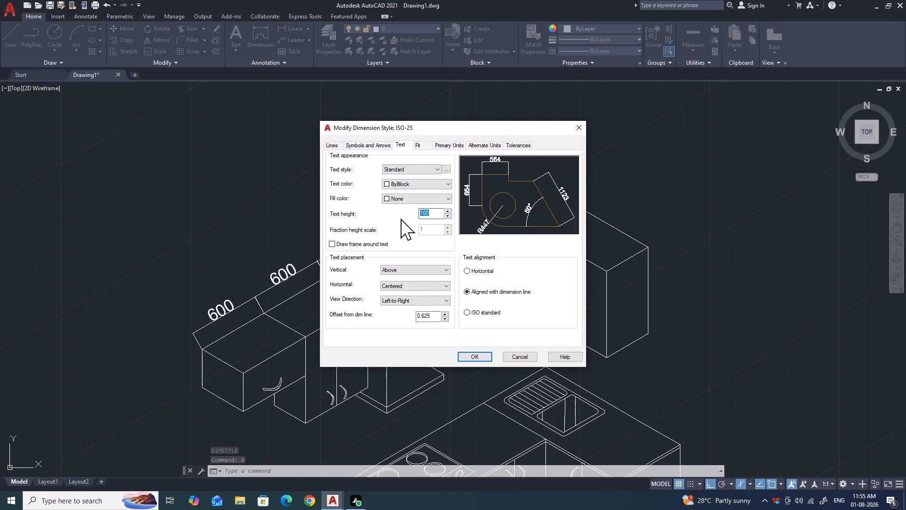
key("2")
key("BackSpace")
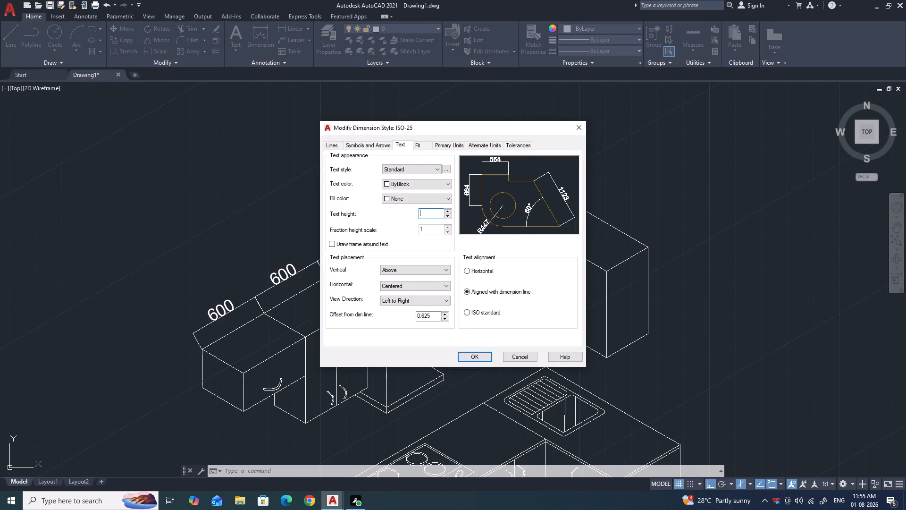
type("50")
left_click(466, 357)
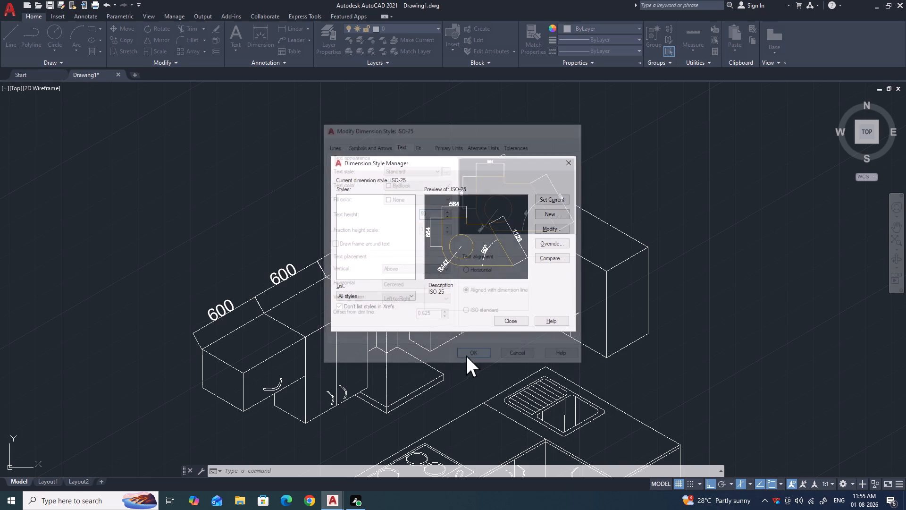
left_click(546, 198)
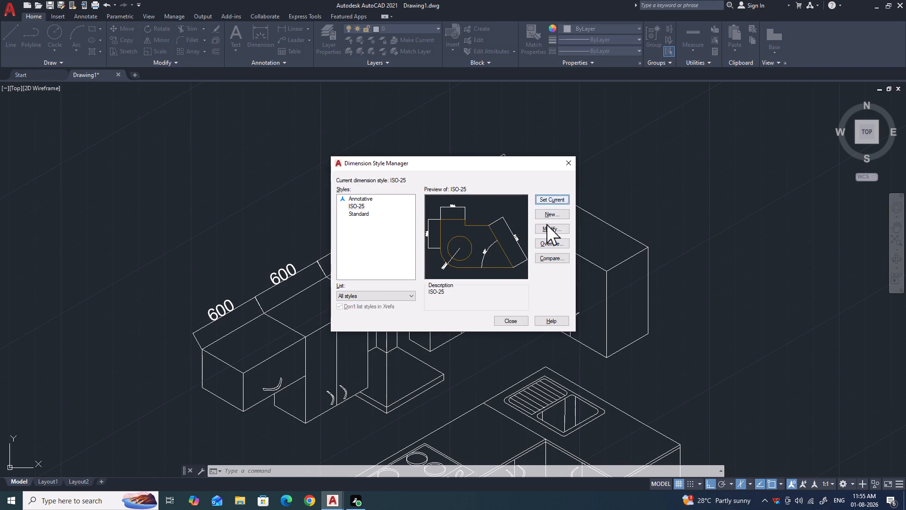
left_click(520, 322)
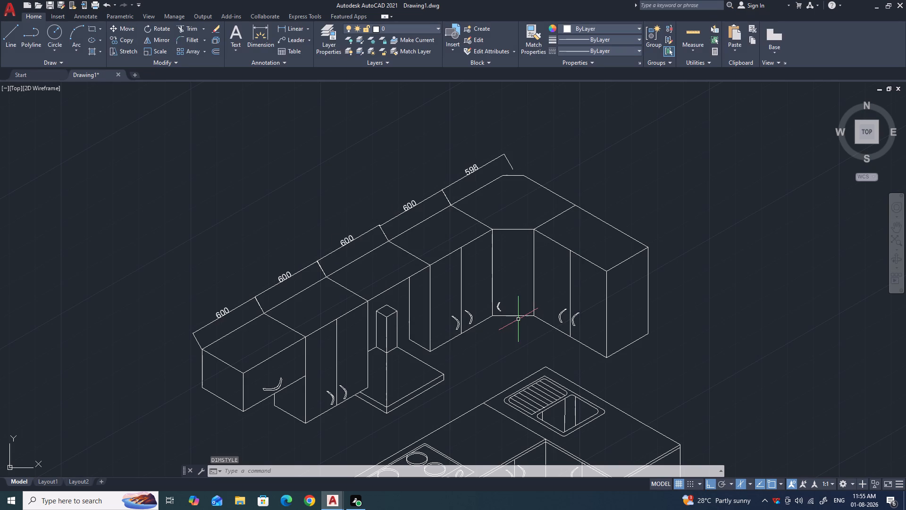
Delete the aligned dimension along the corner wall cabinet's back edge.
scroll(257, 271, "down", 1)
scroll(410, 205, "up", 2)
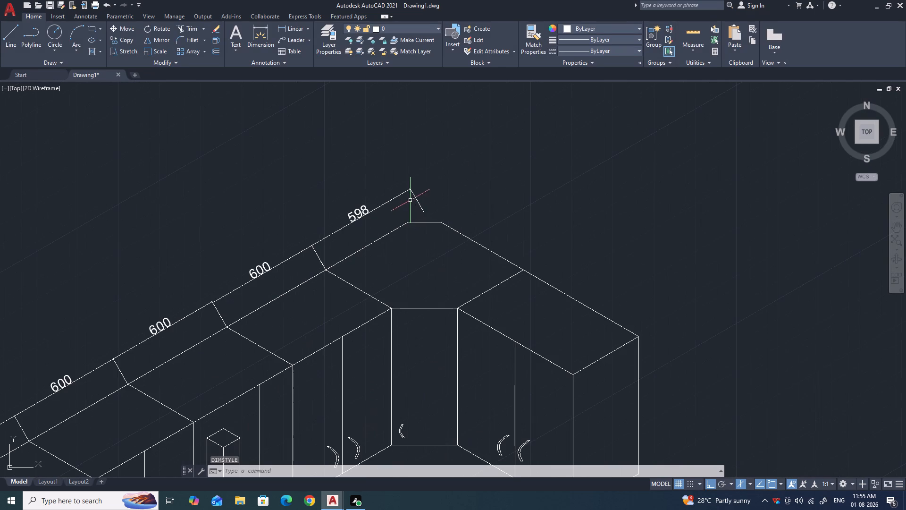
left_click_drag(378, 229, 366, 214)
left_click(344, 188)
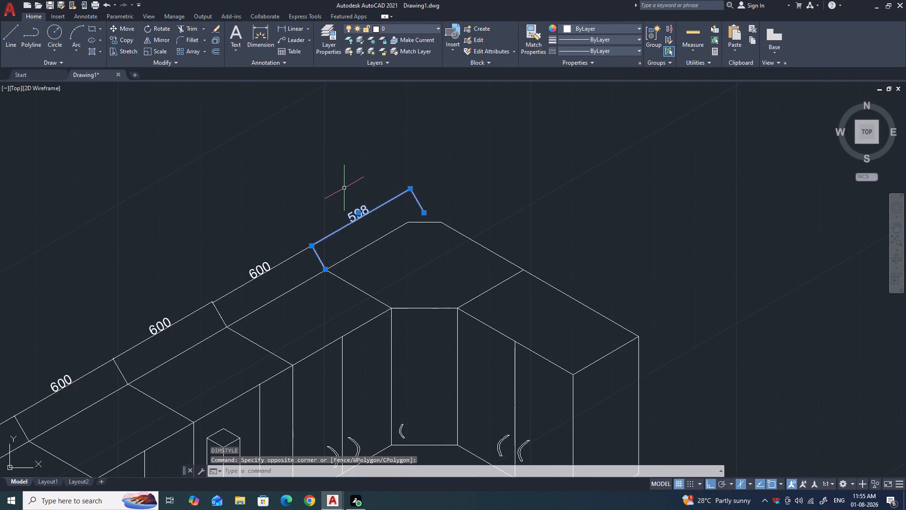
key("BackSpace")
key("Delete")
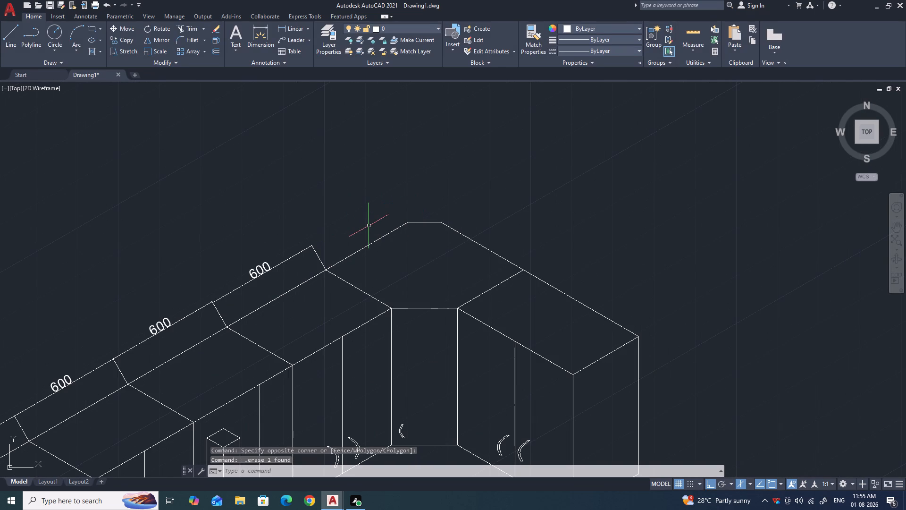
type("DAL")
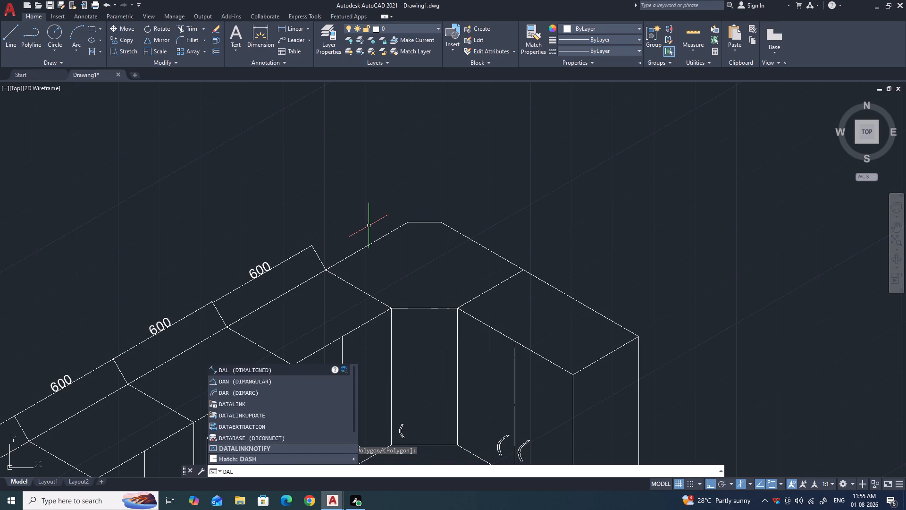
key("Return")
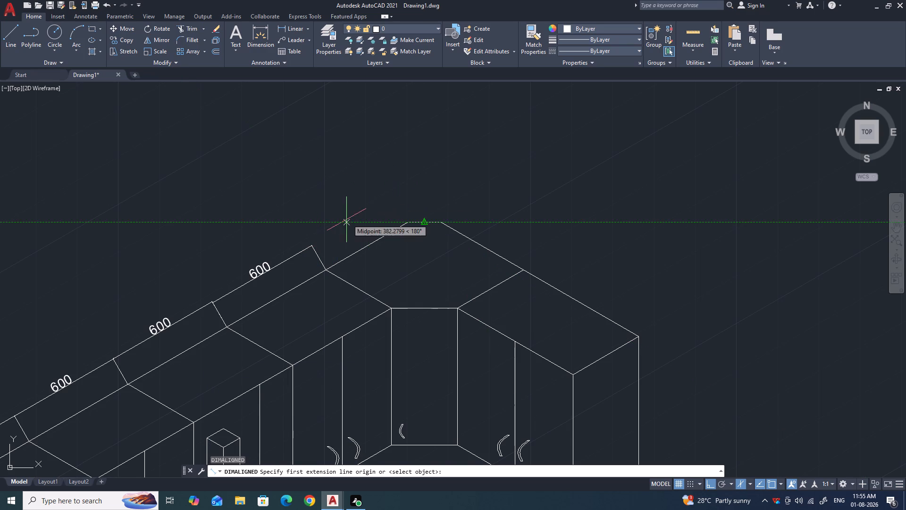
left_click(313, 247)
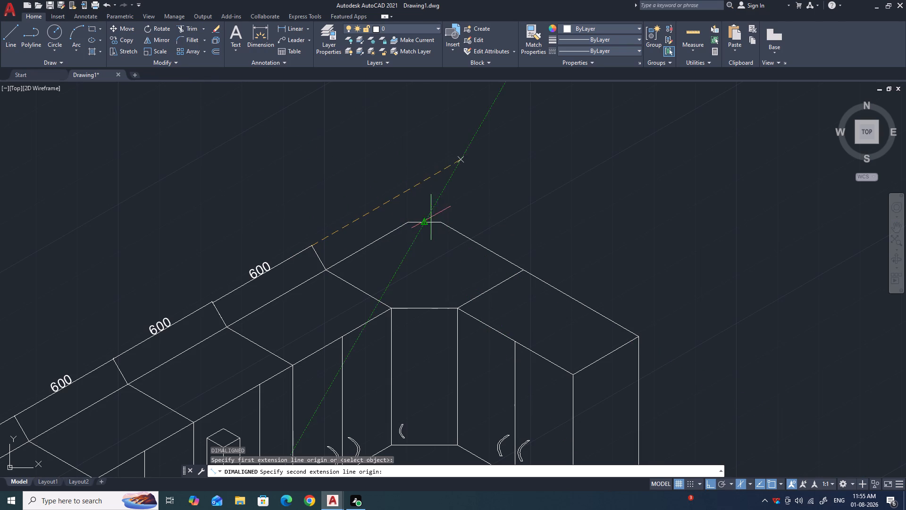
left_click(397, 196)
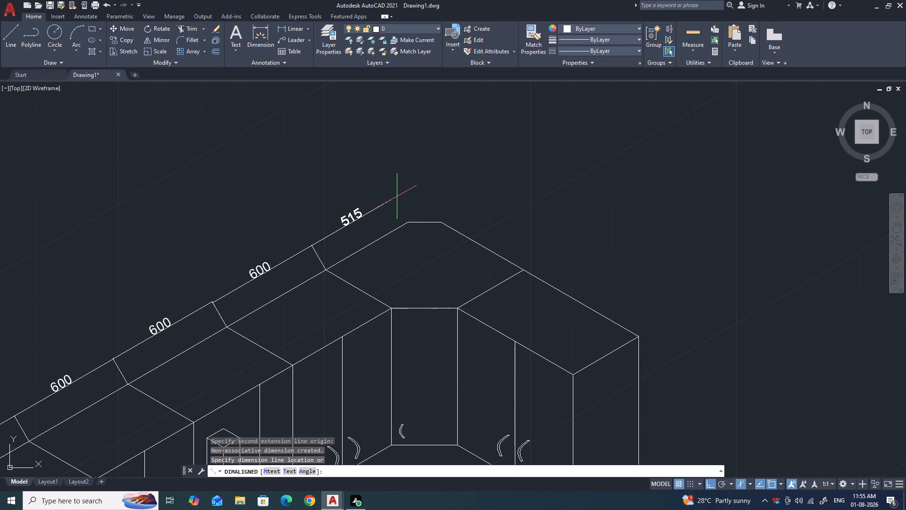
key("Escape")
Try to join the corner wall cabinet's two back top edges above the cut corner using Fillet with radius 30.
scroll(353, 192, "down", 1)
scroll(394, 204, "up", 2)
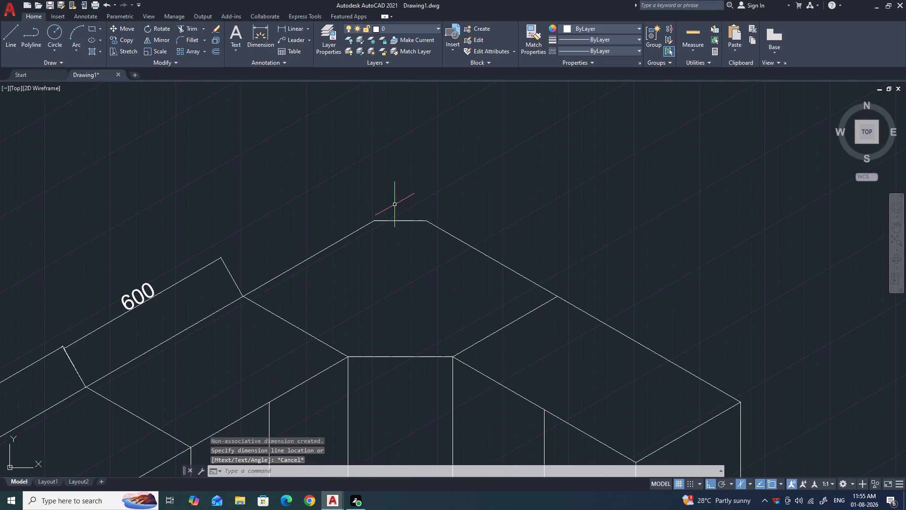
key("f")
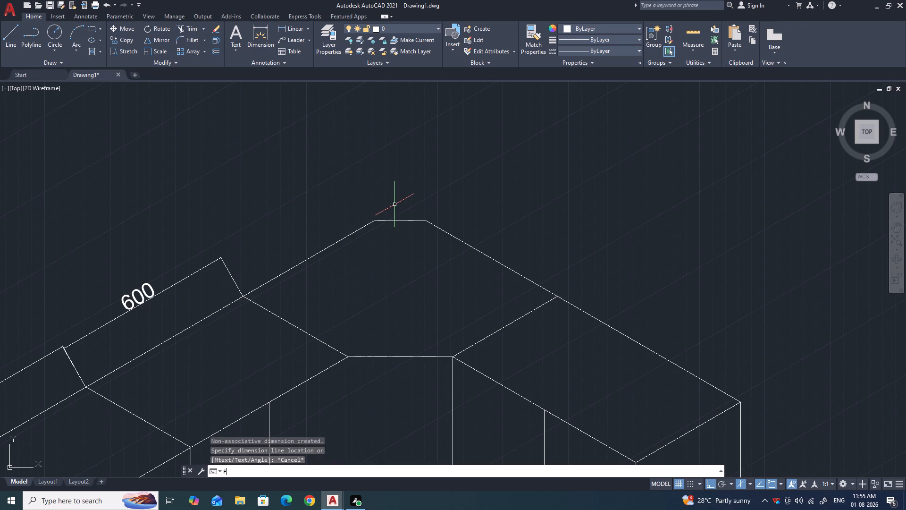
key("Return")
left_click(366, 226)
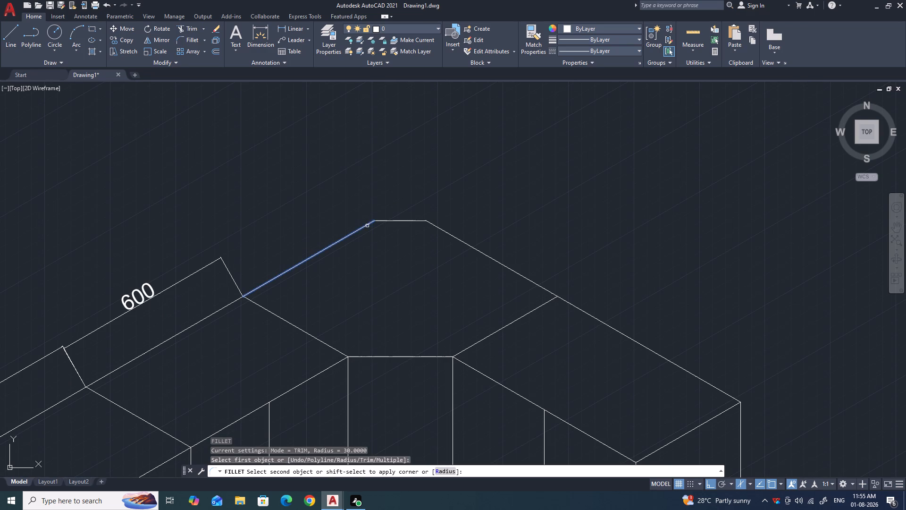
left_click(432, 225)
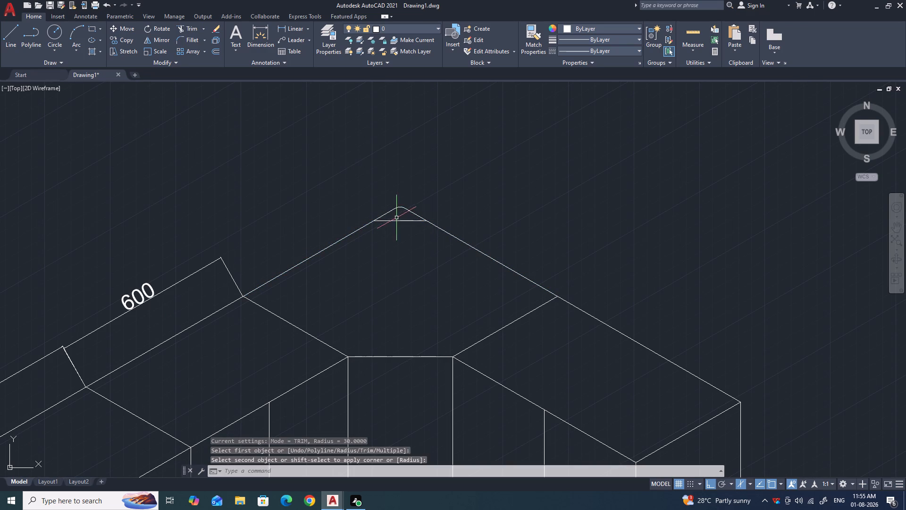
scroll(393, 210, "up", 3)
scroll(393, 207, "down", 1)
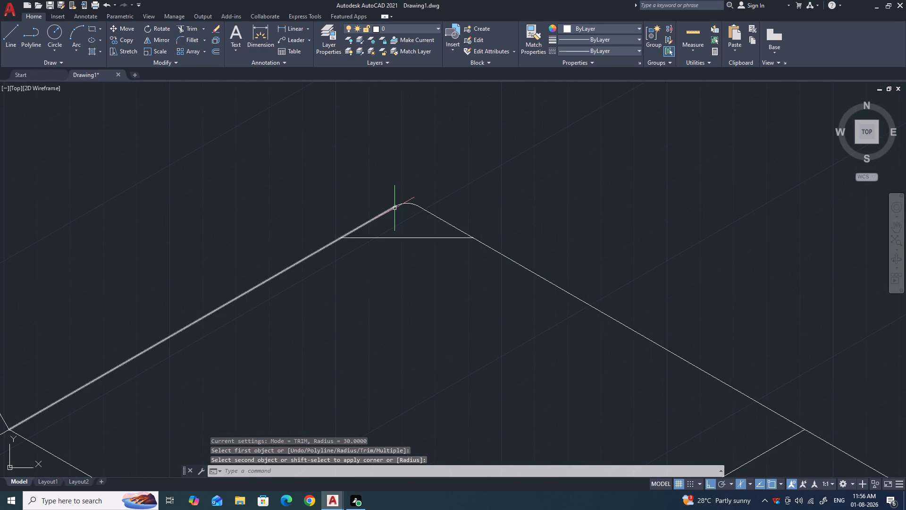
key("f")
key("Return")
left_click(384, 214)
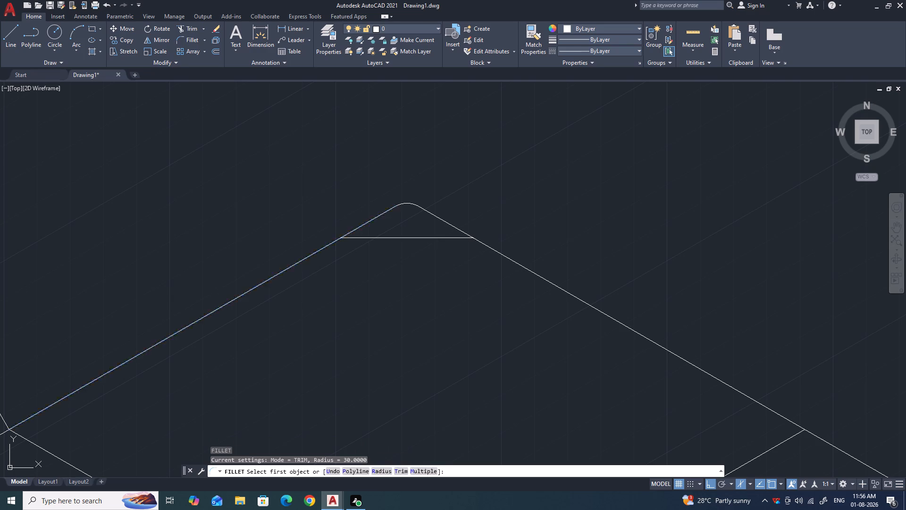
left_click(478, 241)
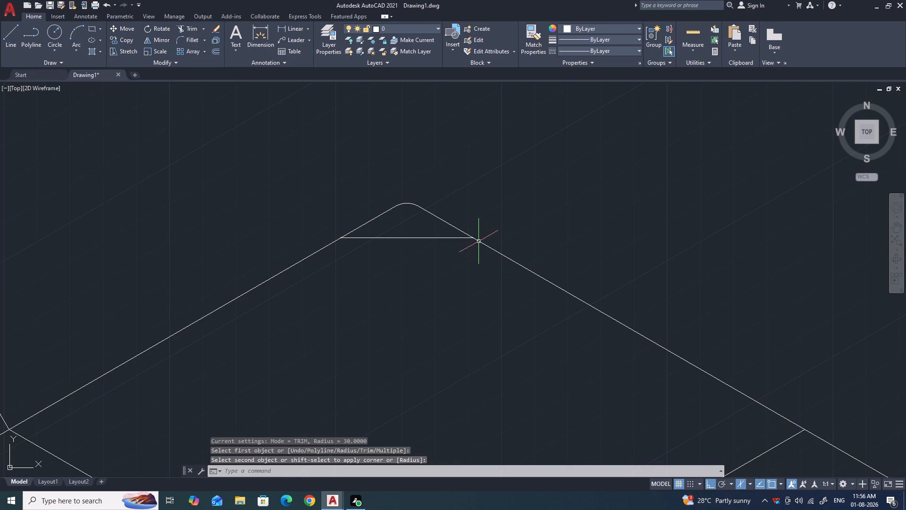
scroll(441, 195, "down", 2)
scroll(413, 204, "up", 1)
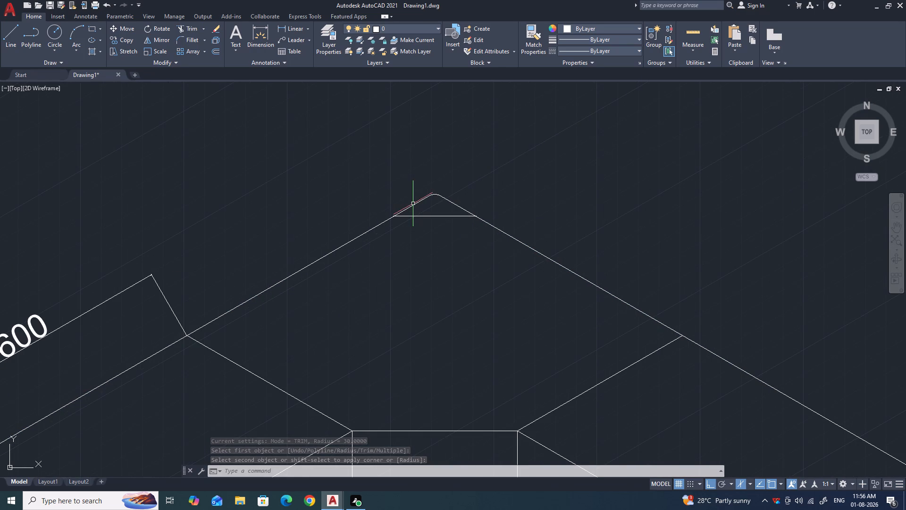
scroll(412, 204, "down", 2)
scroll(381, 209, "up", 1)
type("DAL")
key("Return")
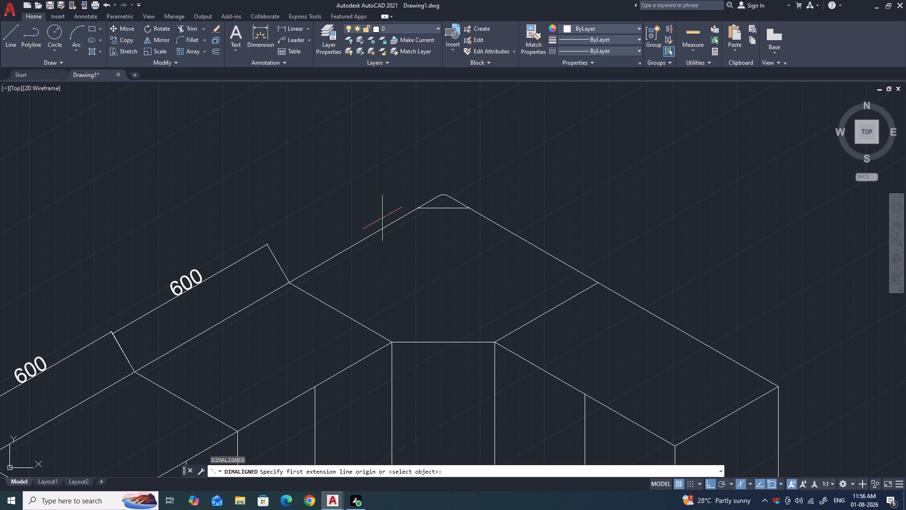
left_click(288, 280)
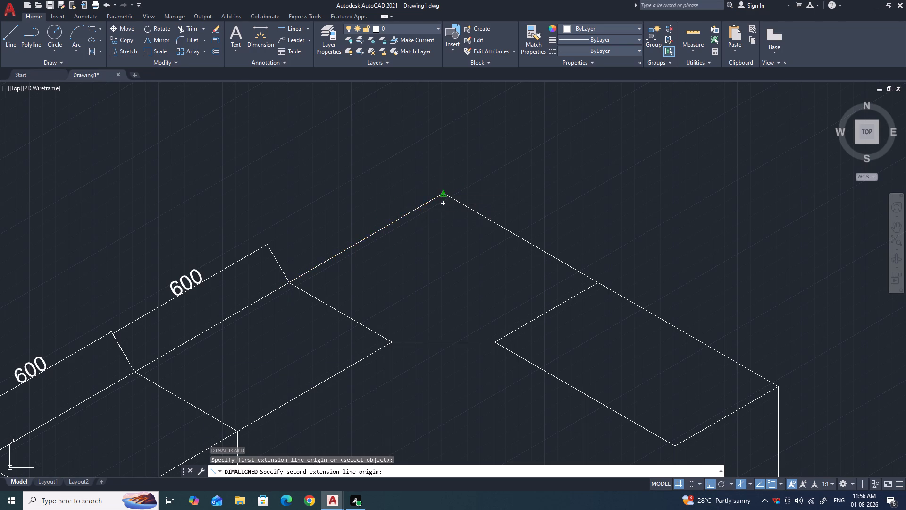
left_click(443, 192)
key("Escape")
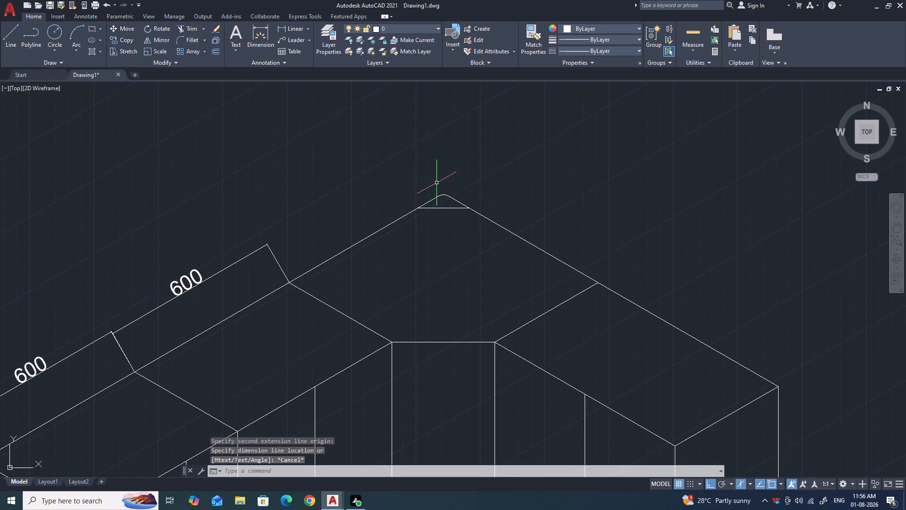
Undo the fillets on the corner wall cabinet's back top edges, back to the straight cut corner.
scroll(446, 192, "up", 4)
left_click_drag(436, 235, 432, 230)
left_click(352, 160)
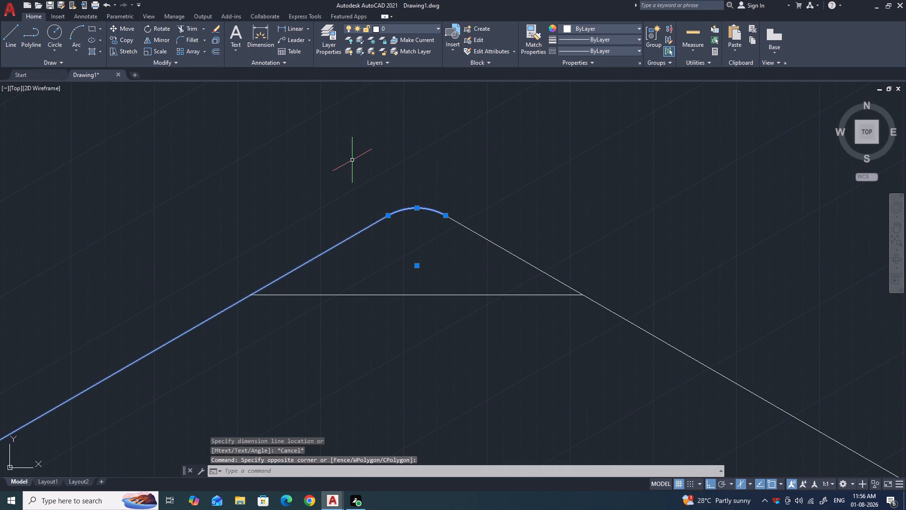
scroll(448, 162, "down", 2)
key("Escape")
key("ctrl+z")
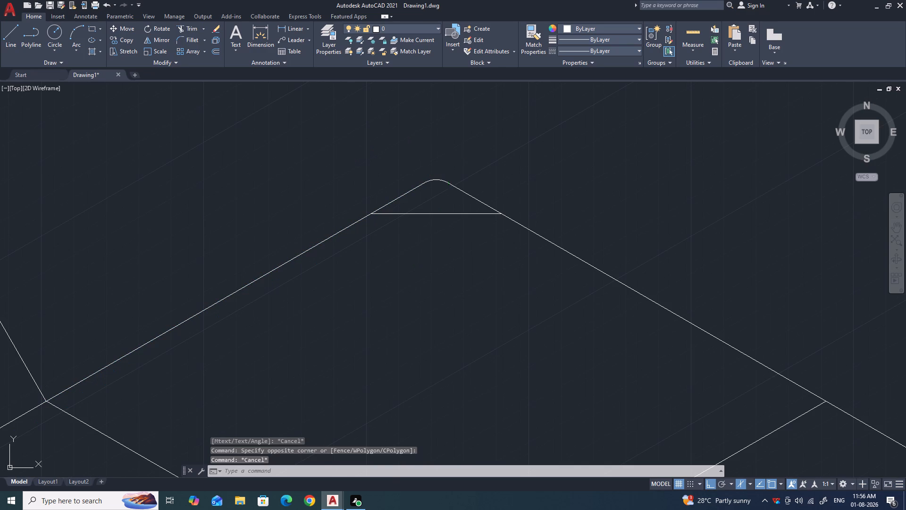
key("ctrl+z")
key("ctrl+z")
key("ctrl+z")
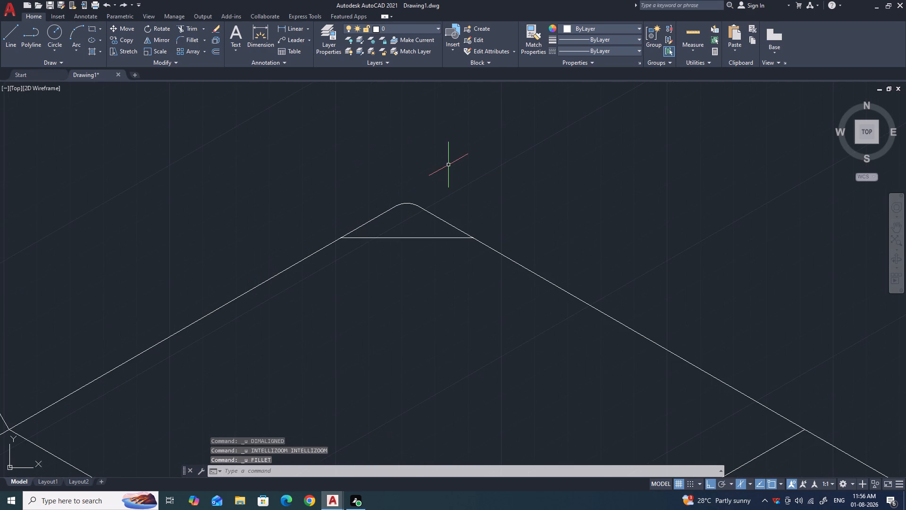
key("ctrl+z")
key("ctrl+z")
Place an aligned dimension just outside the rear vertical edge of the end wall cabinet on the sink-side run.
scroll(387, 148, "down", 2)
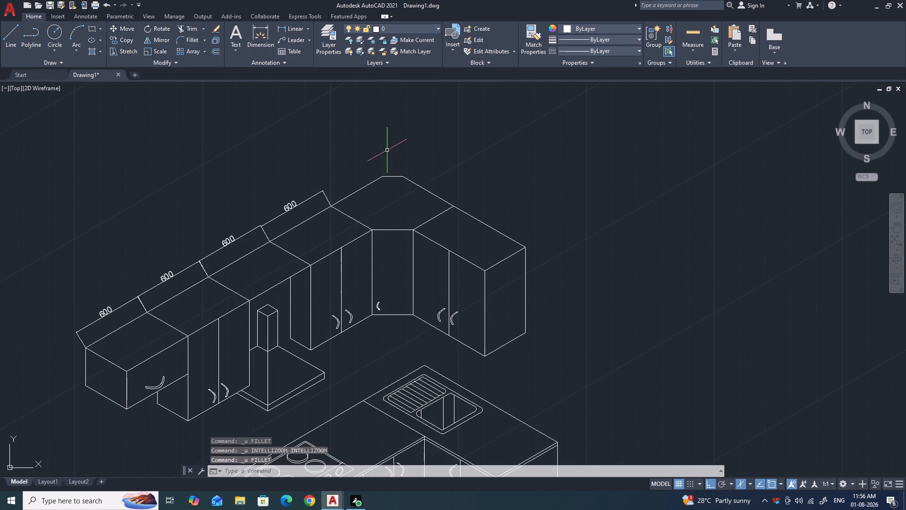
scroll(385, 181, "down", 1)
scroll(204, 292, "up", 1)
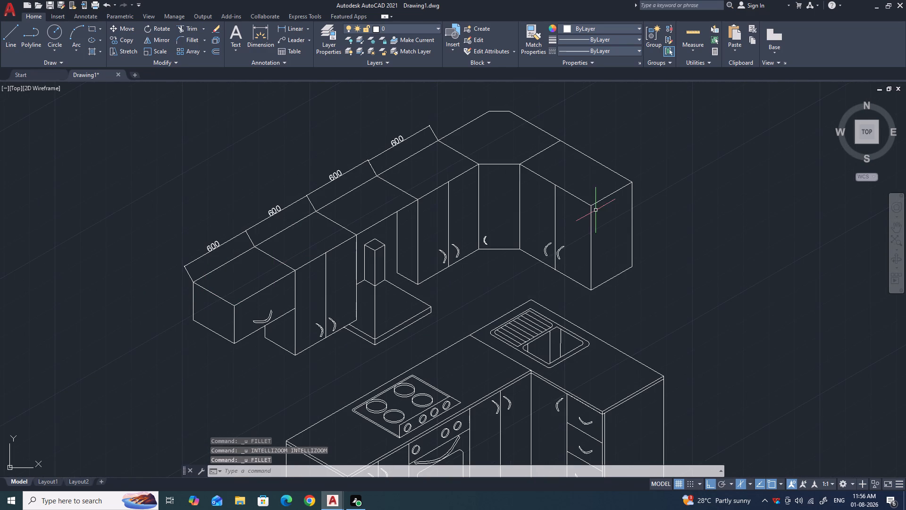
type("DAL")
key("Return")
key("space")
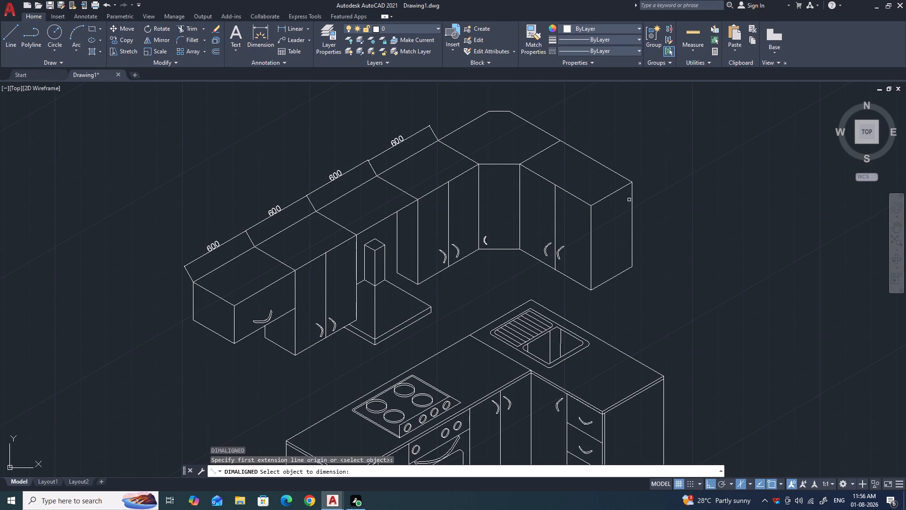
left_click(631, 206)
left_click(646, 205)
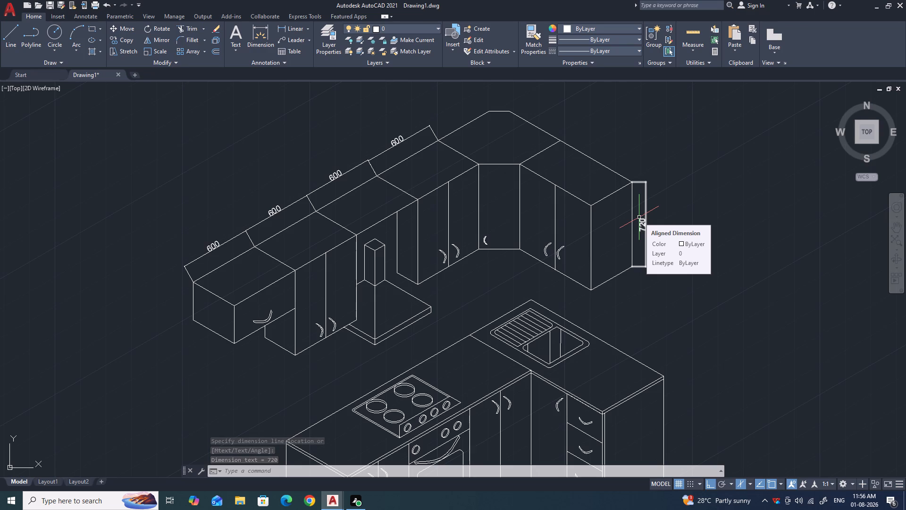
Place an aligned dimension just outside the back top edge of the end wall cabinet on the sink-side run.
key("space")
key("space")
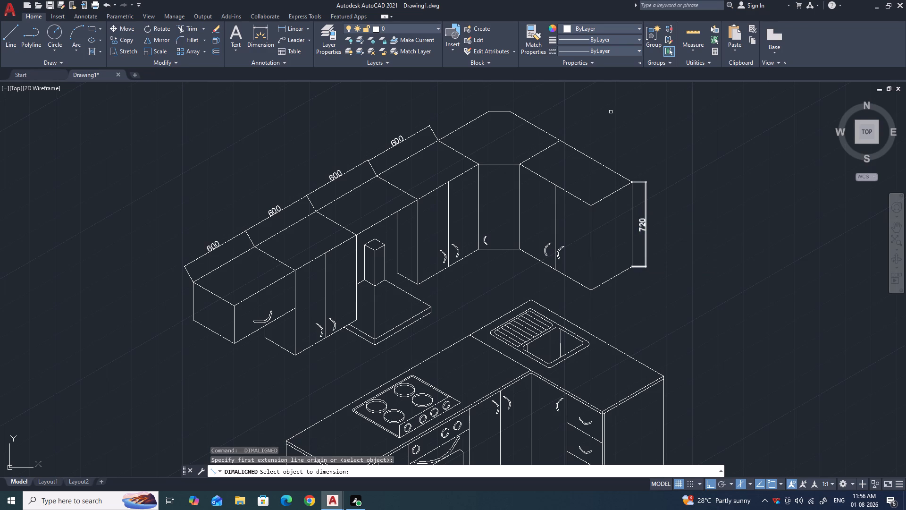
left_click(590, 157)
left_click(605, 147)
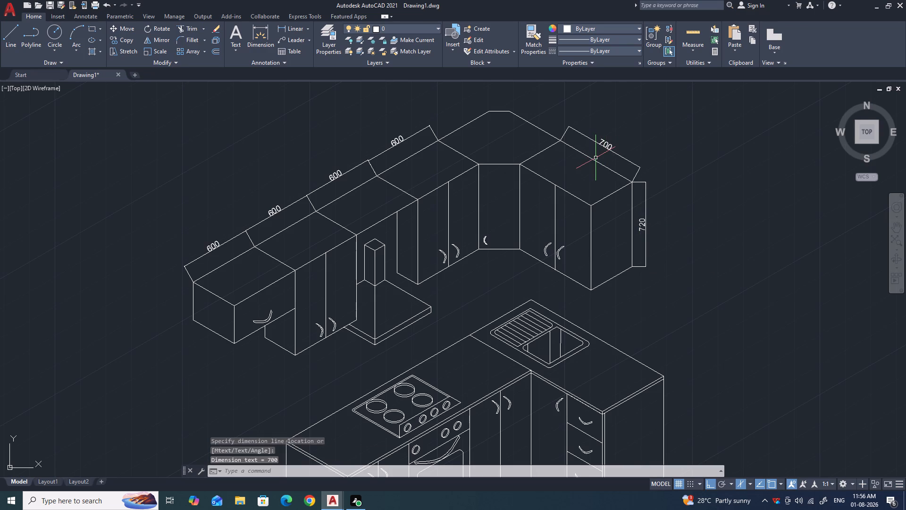
Place aligned dimensions outside the two segments of the sink-side countertop's rear edge, the drawer-end segment and the segment behind the sink.
scroll(565, 140, "down", 2)
scroll(503, 119, "down", 1)
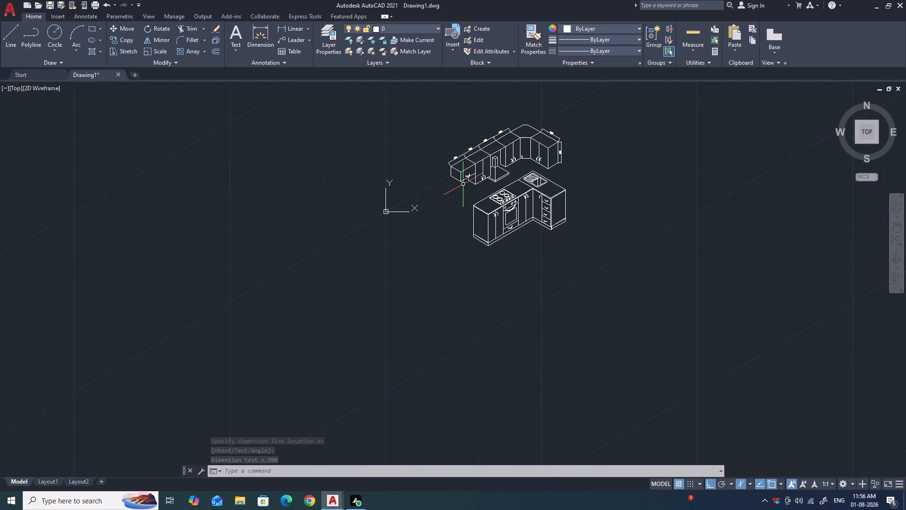
key("space")
key("space")
scroll(558, 183, "up", 3)
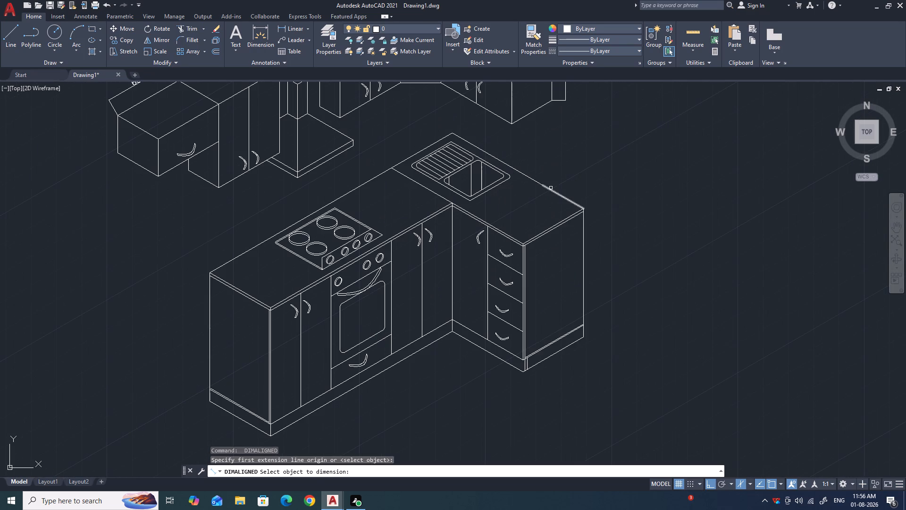
left_click(551, 188)
left_click(564, 179)
key("space")
key("space")
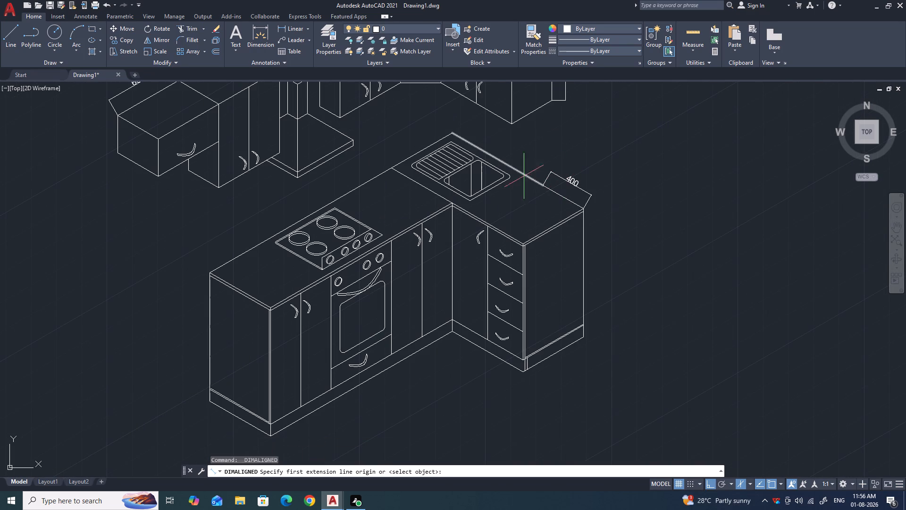
left_click(520, 173)
left_click(535, 163)
Place aligned dimensions outside the hob-side countertop's rear edge, along the sink corner segment and the segment between sink and hob.
scroll(534, 167, "down", 1)
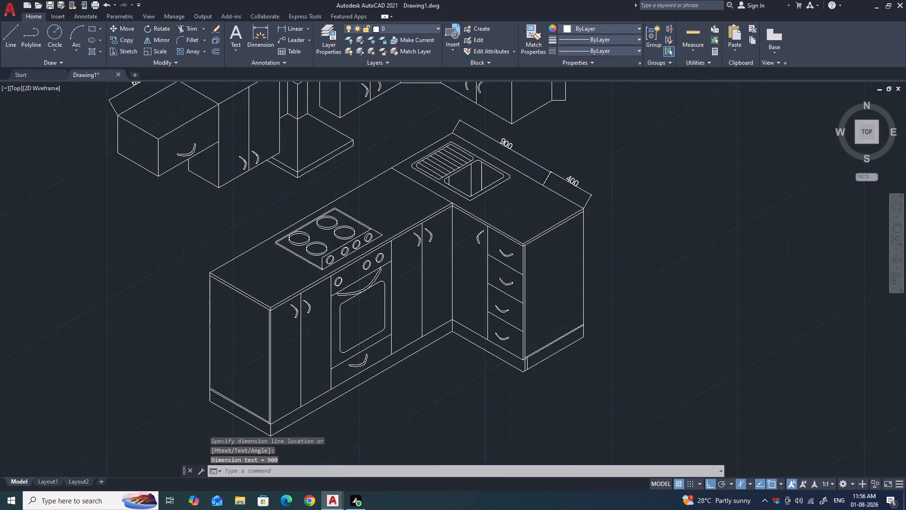
scroll(534, 167, "down", 1)
scroll(478, 161, "up", 3)
key("space")
key("space")
left_click(493, 167)
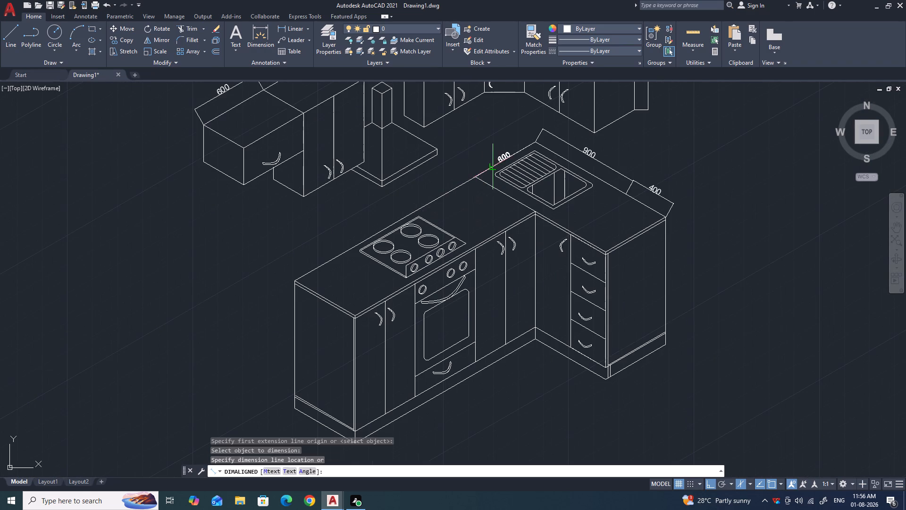
left_click(487, 157)
key("space")
key("space")
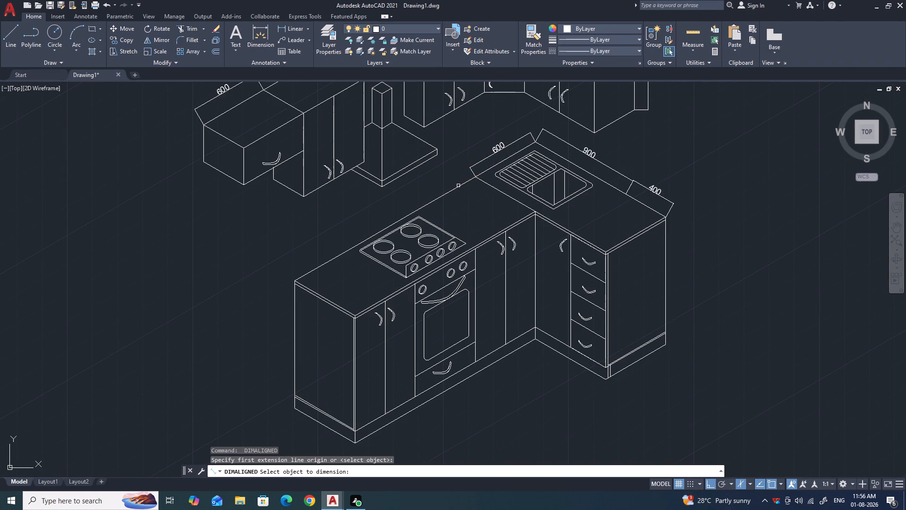
left_click(458, 186)
left_click(448, 178)
Place aligned dimensions outside the remaining two rear countertop edge segments, behind the hob and at the far end of the run.
key("space")
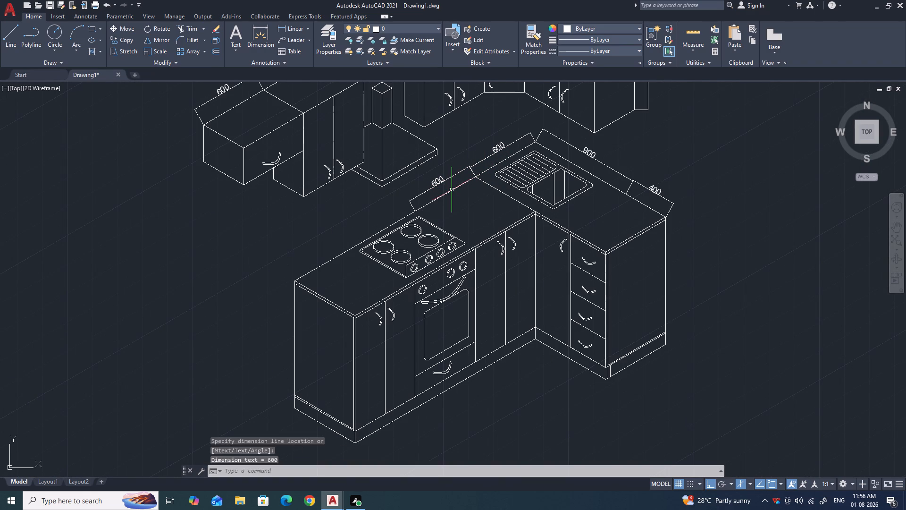
key("space")
left_click(386, 228)
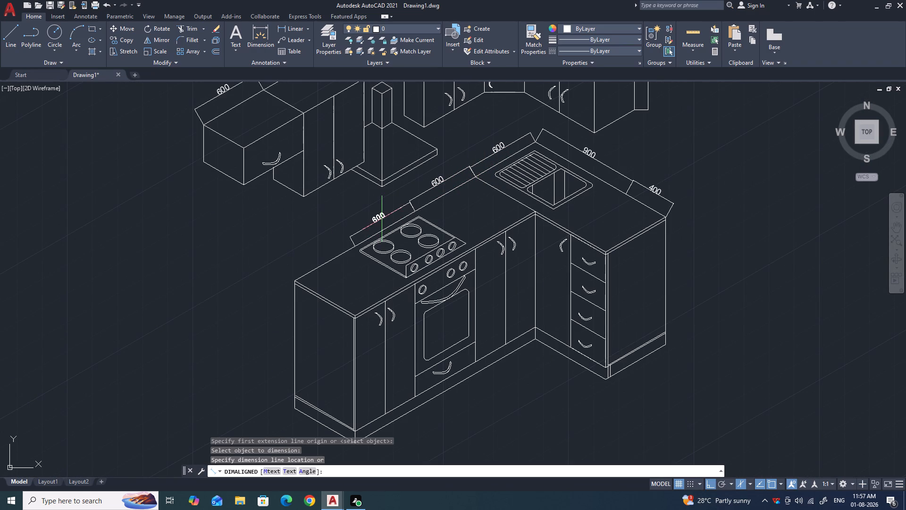
left_click(381, 217)
key("space")
key("space")
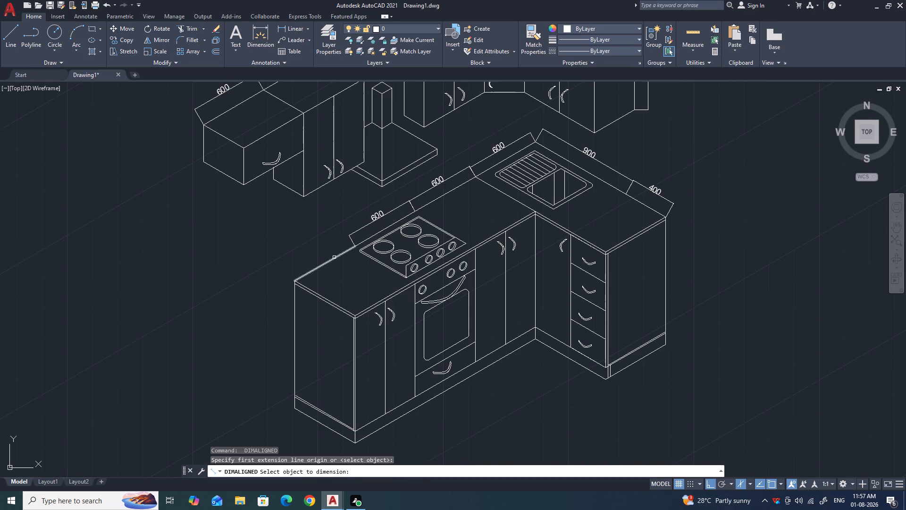
left_click(334, 257)
left_click(329, 247)
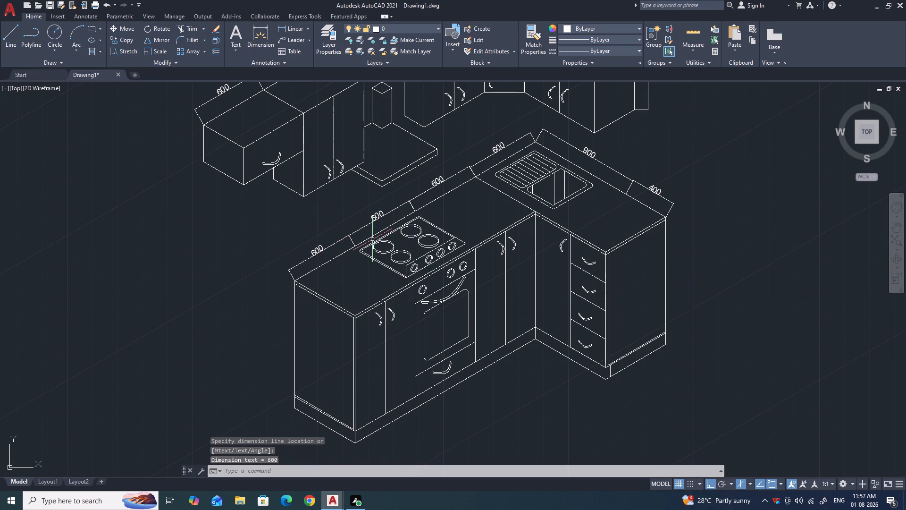
scroll(379, 238, "down", 1)
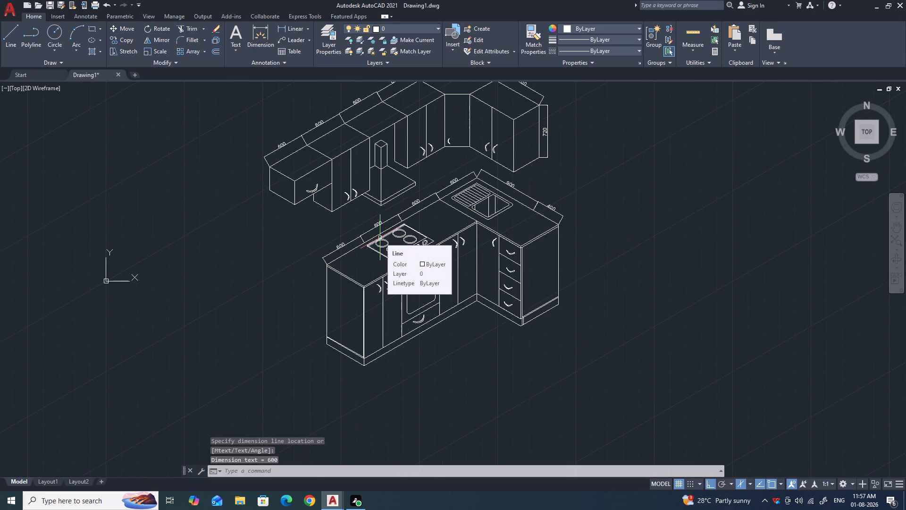
key("Escape")
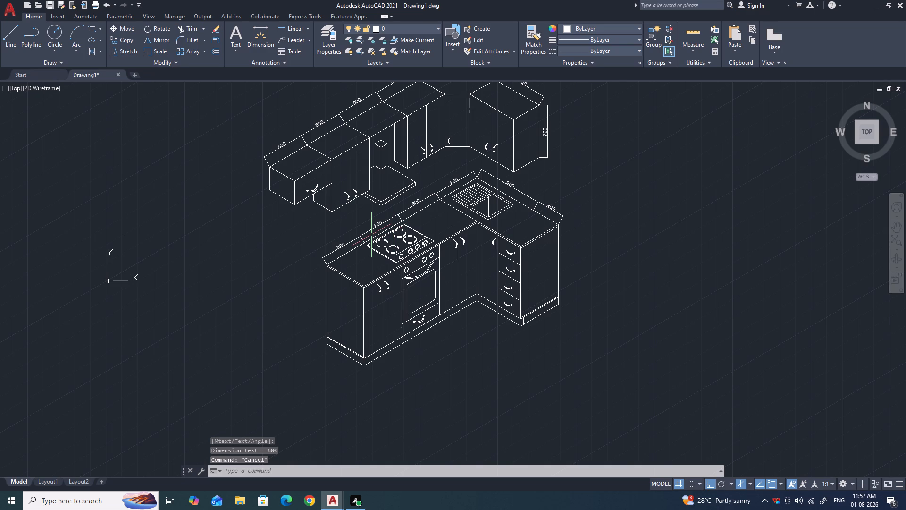
Draw a 600 helper line along the corner wall cabinet's hood-side back edge, plus a short line returning onto its sink-side back edge.
scroll(371, 235, "down", 1)
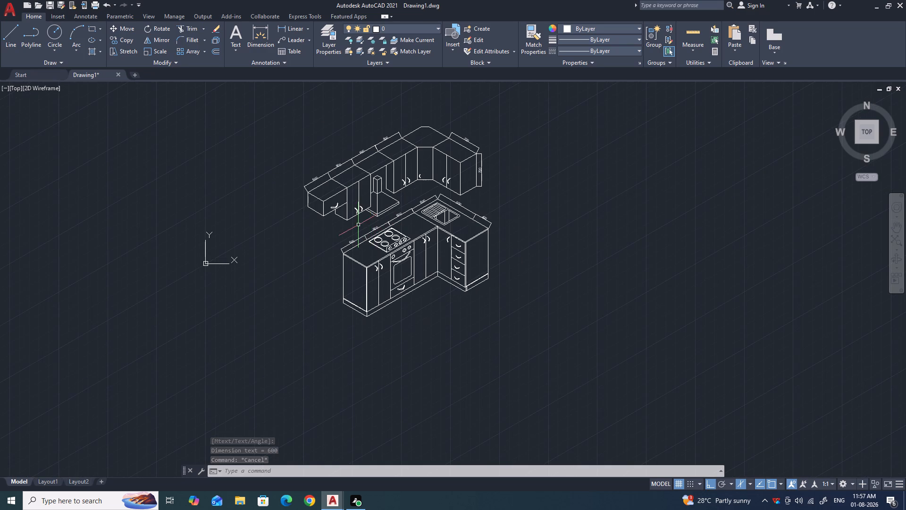
scroll(299, 164, "up", 2)
scroll(298, 164, "down", 2)
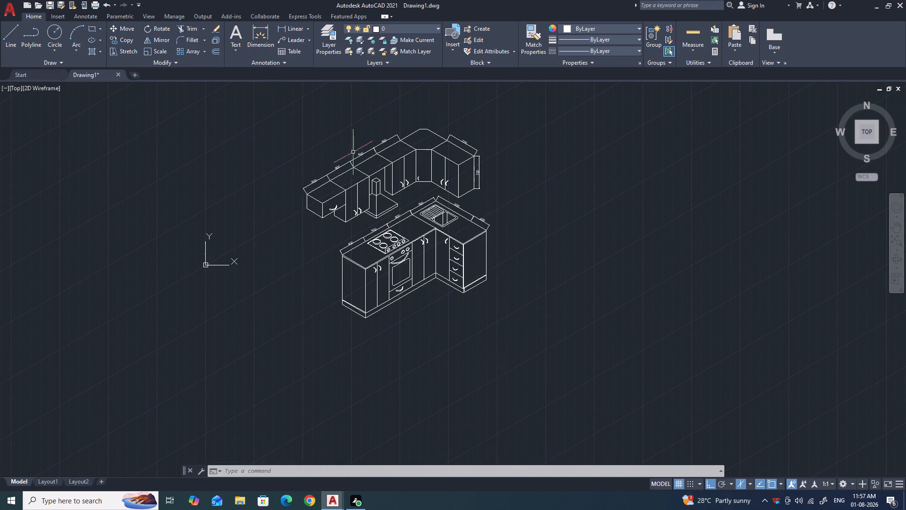
scroll(406, 105, "up", 2)
scroll(411, 151, "up", 2)
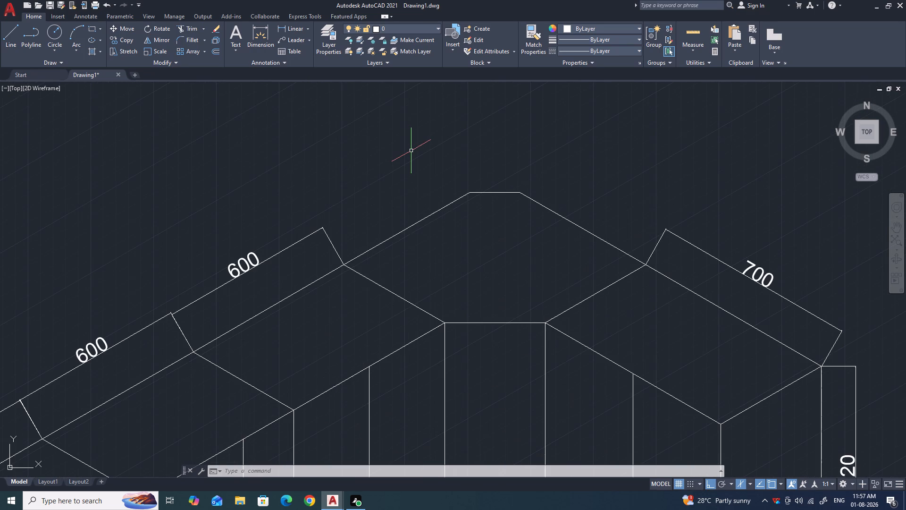
key("l")
key("Return")
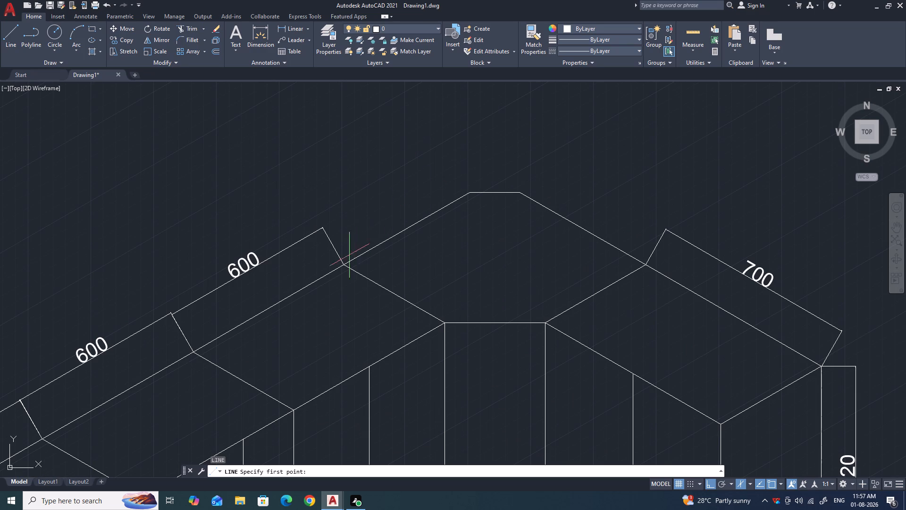
left_click(344, 263)
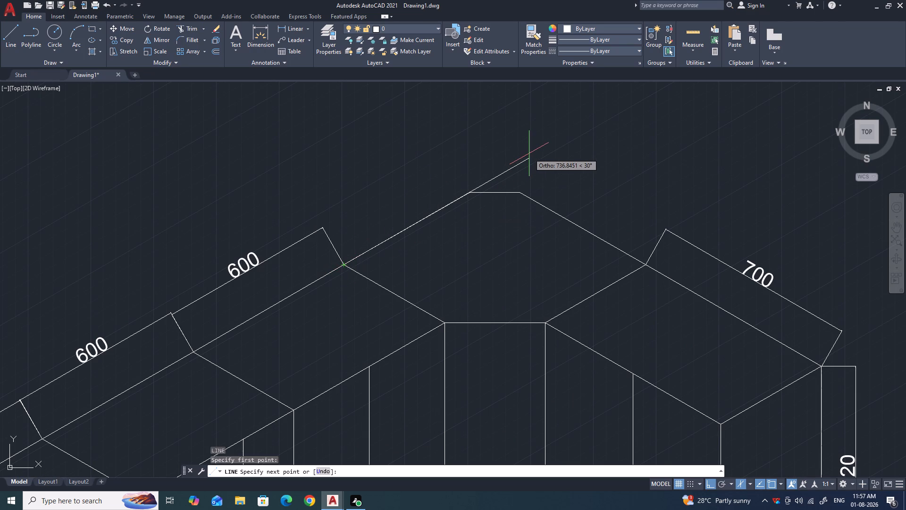
type("600")
key("Return")
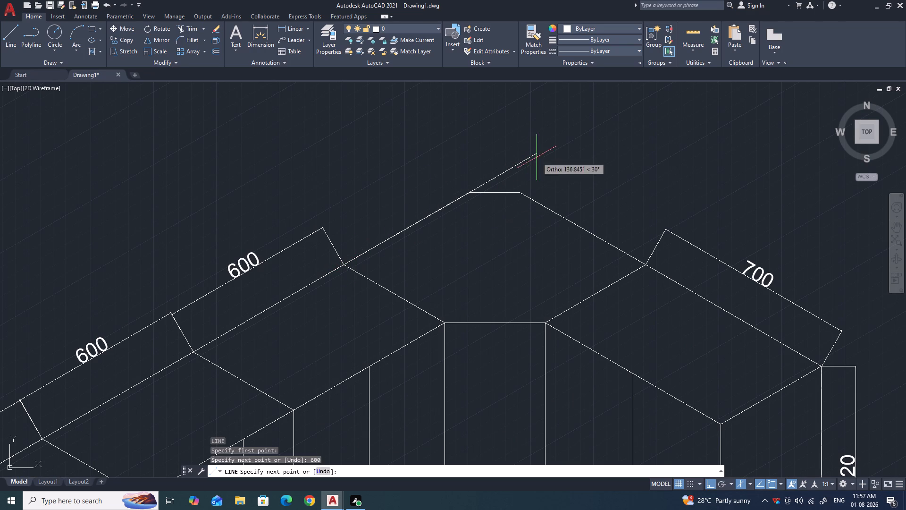
left_click(534, 202)
key("Escape")
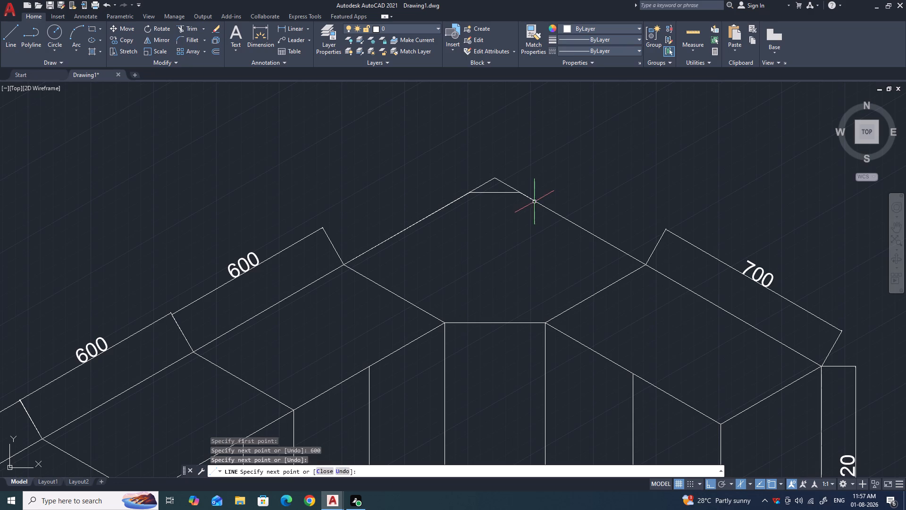
Place an aligned dimension on the 600 helper line, in line with the wall cabinet dimensions beside it.
type("DA")
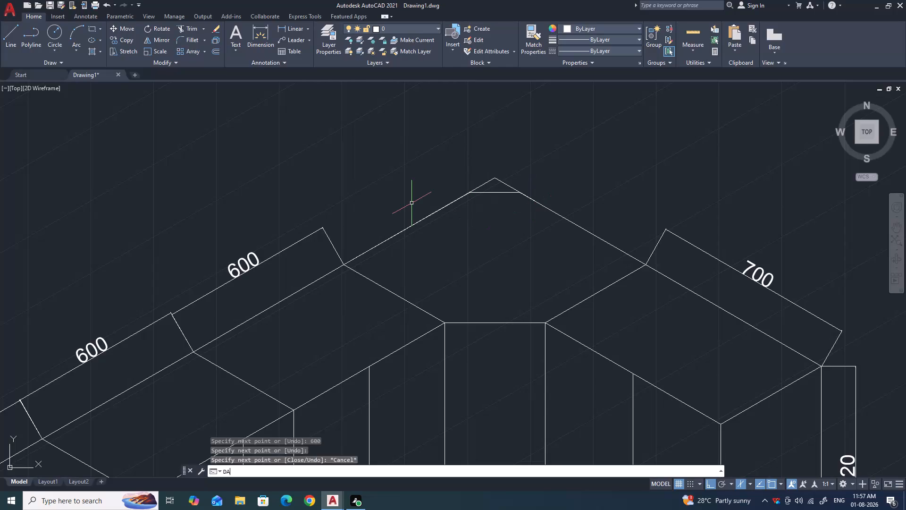
key("BackSpace")
key("l")
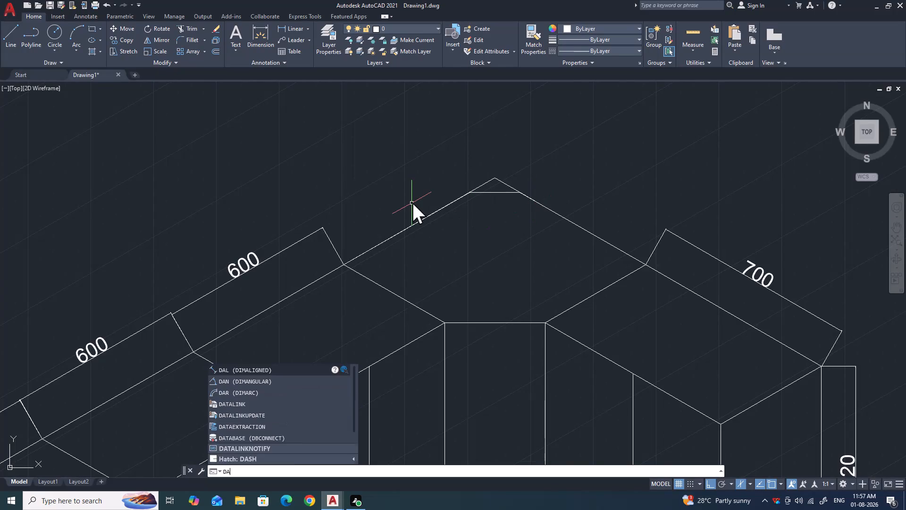
key("Return")
key("space")
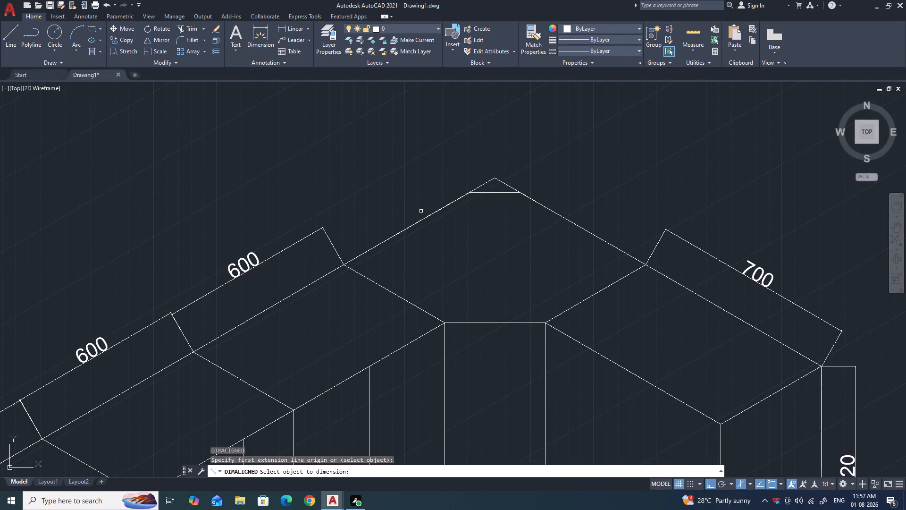
left_click(424, 219)
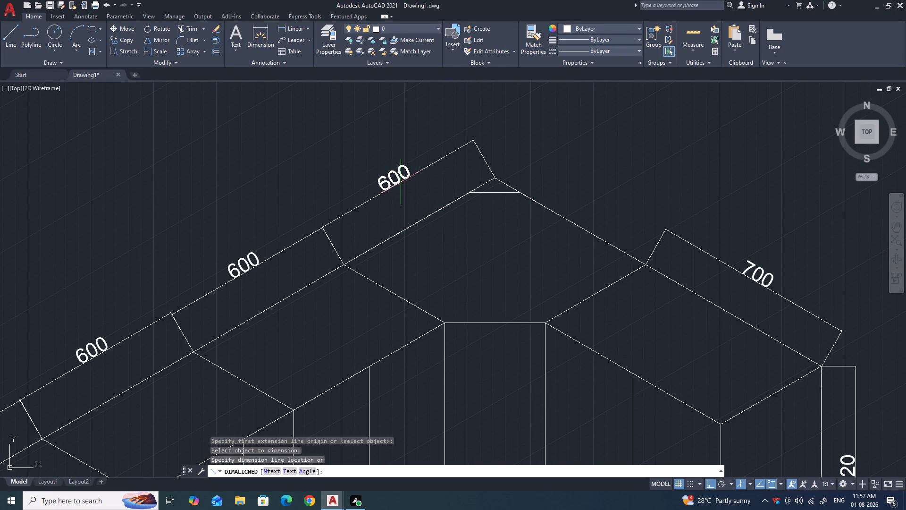
left_click(402, 182)
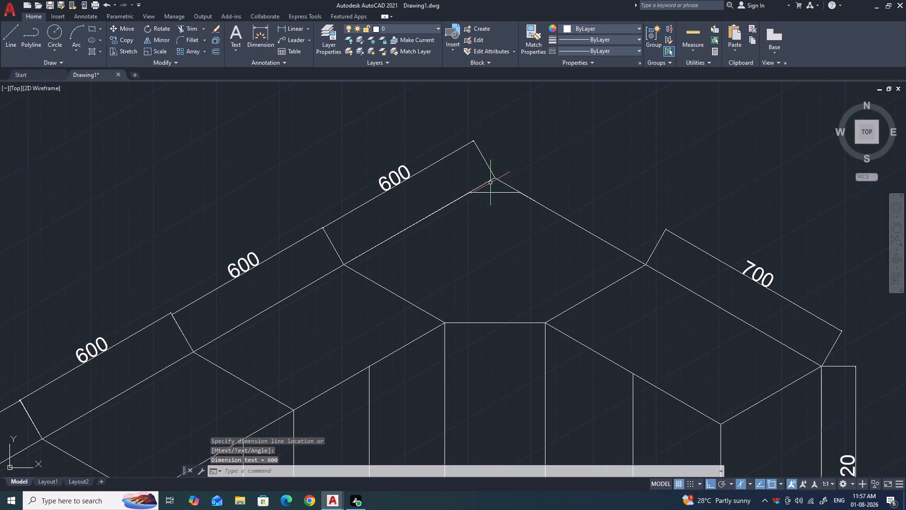
Delete the two helper lines at the corner wall cabinet's back corner.
left_click(489, 182)
scroll(503, 183, "up", 1)
left_click(503, 183)
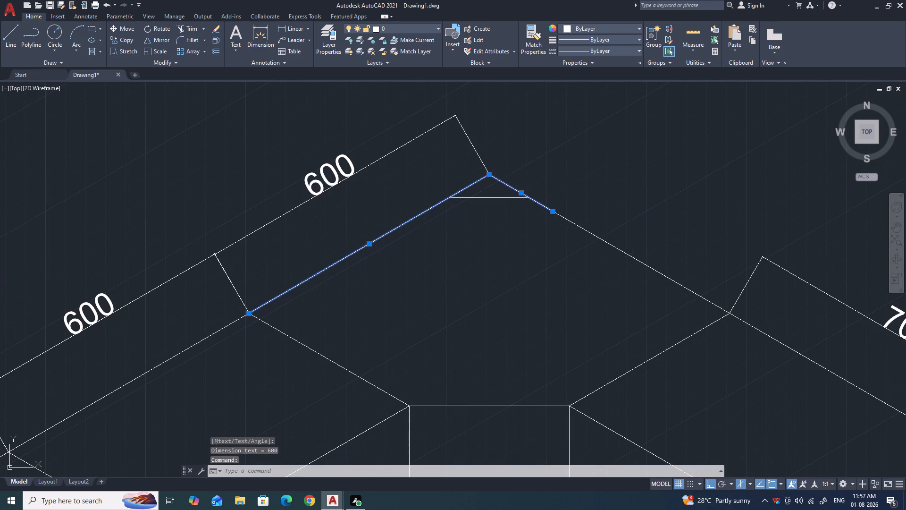
key("Delete")
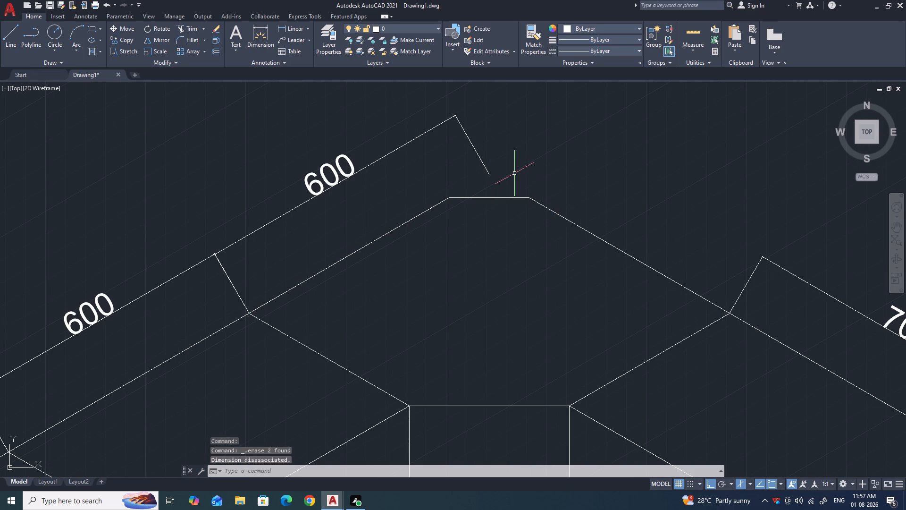
Place an aligned dimension from the corner and end wall cabinets' back junction to the previous dimension's extension origin, in line with the adjacent dimension.
type("DAL")
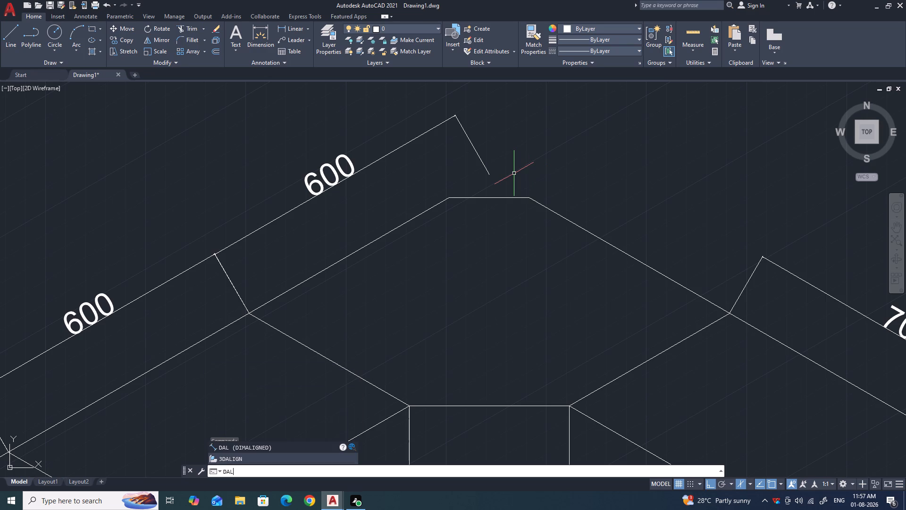
key("Return")
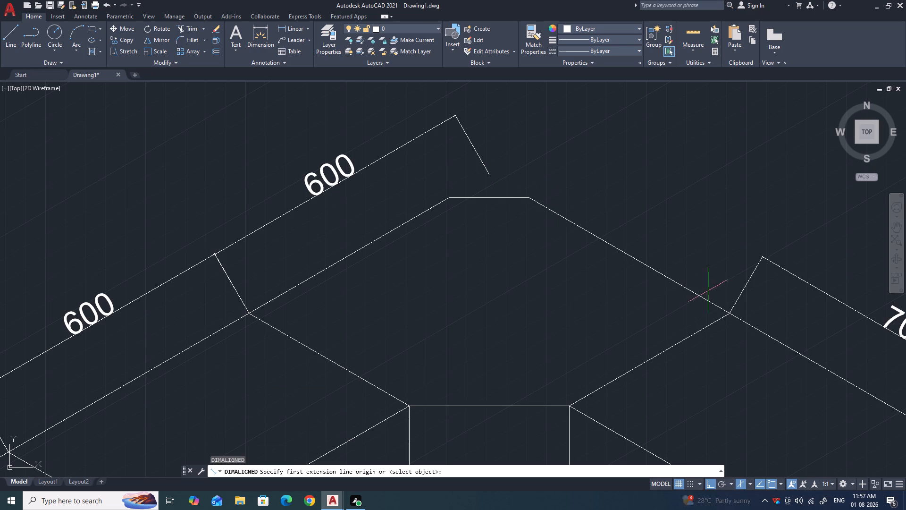
left_click(731, 312)
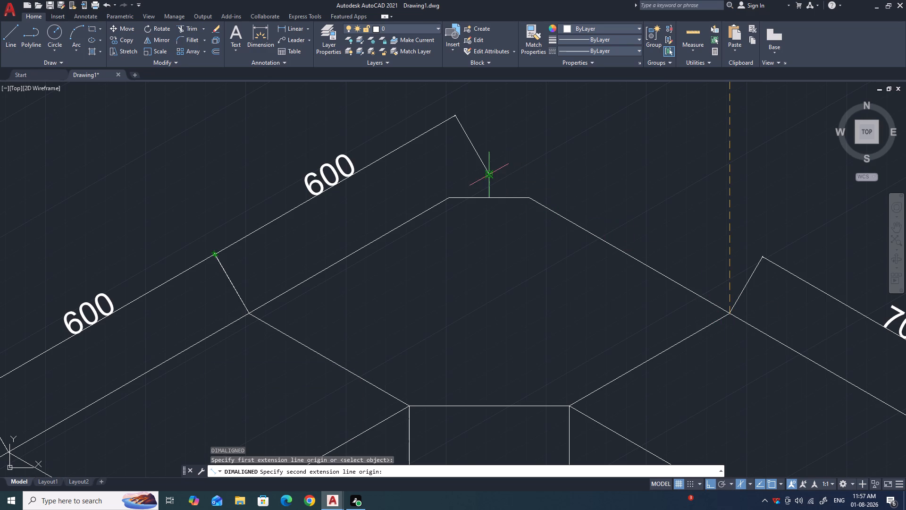
left_click(489, 175)
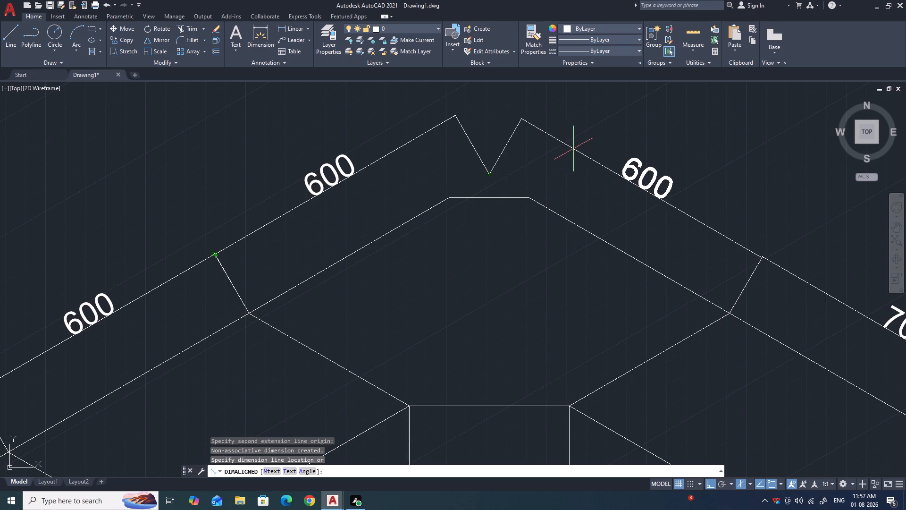
left_click(574, 148)
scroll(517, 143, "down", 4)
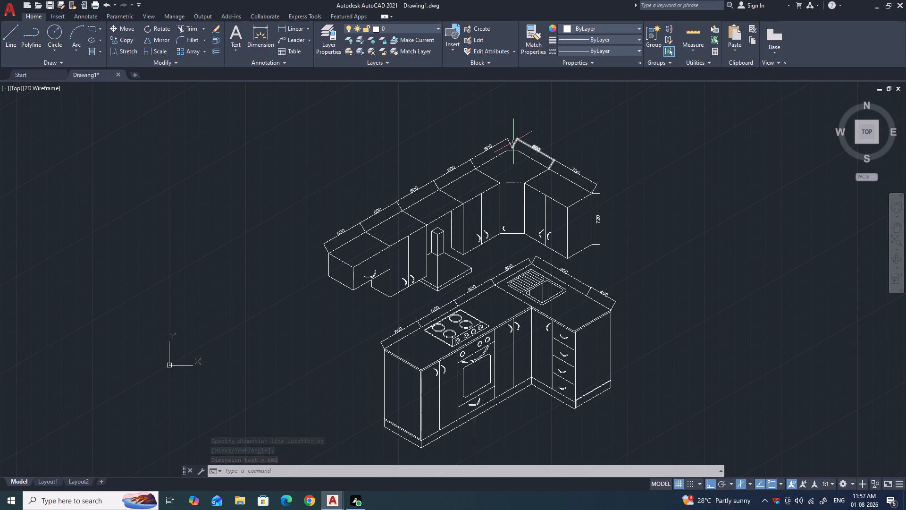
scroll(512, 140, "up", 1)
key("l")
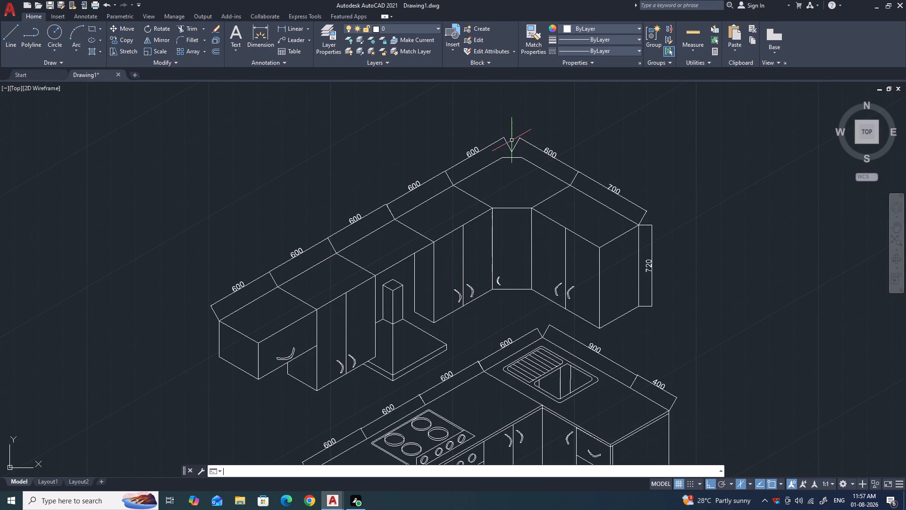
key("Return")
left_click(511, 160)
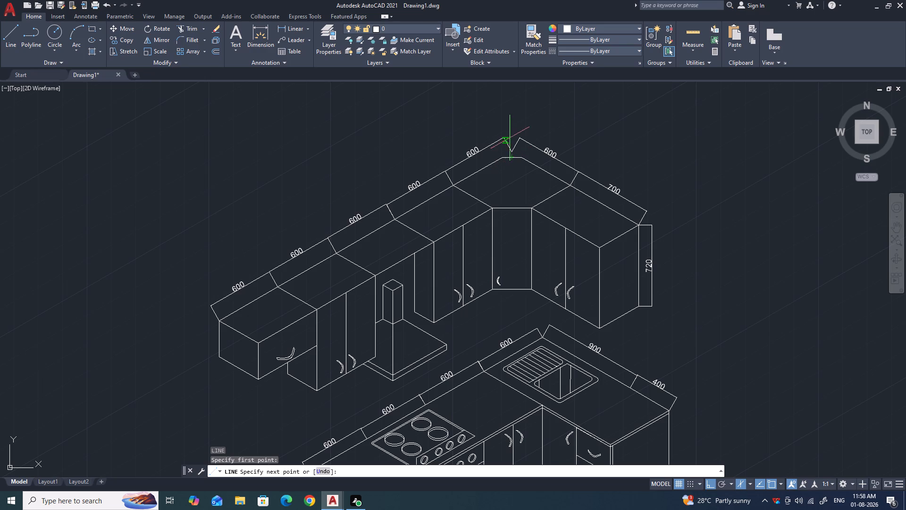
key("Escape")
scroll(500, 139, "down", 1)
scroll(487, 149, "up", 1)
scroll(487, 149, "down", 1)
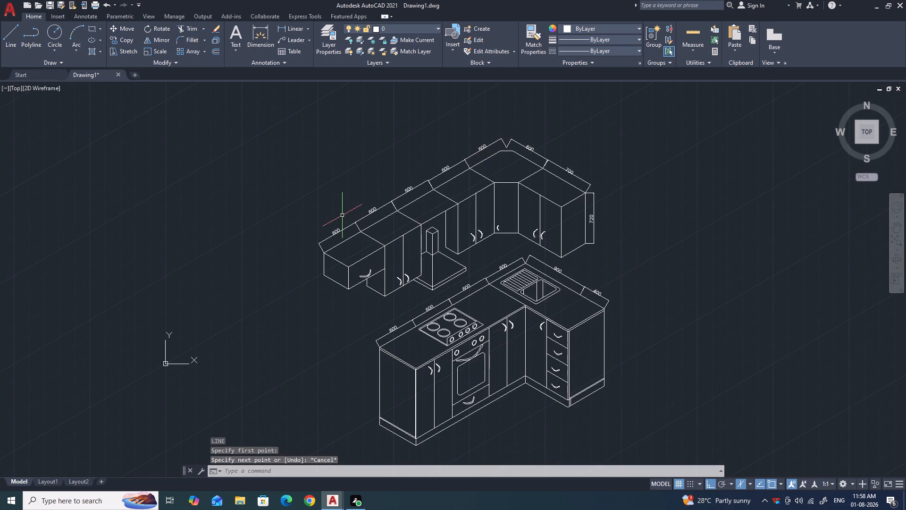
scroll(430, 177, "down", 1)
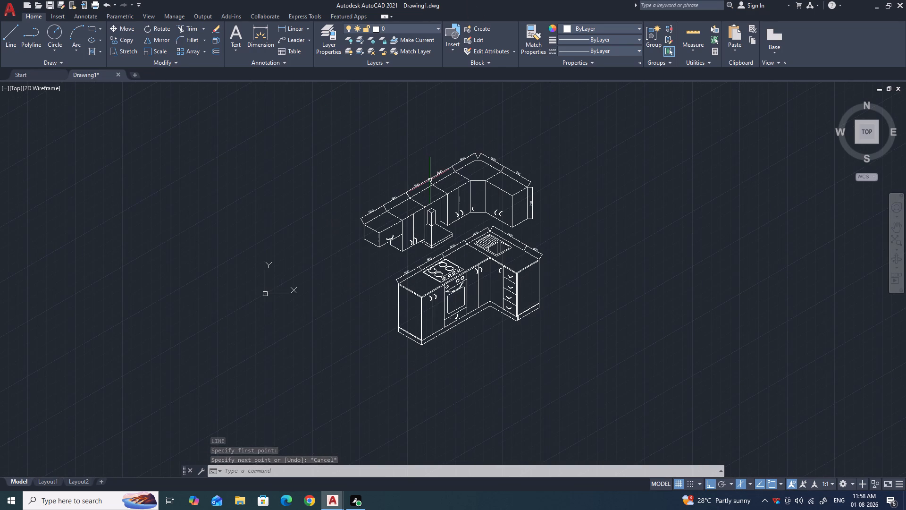
Oblique the end base cabinet's 600 dimension beside the hob so its extension lines run parallel to the countertop's end edge, using Isoplane Left.
scroll(443, 254, "up", 1)
scroll(358, 311, "up", 2)
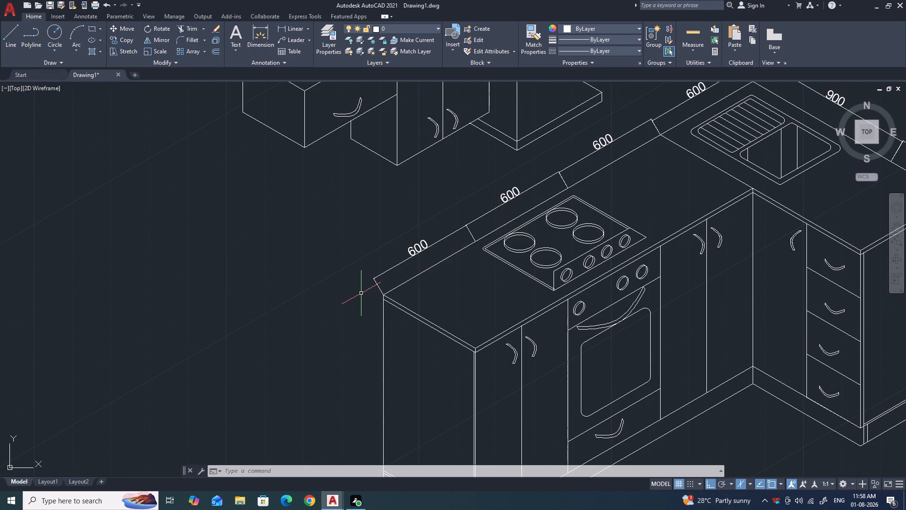
key("d")
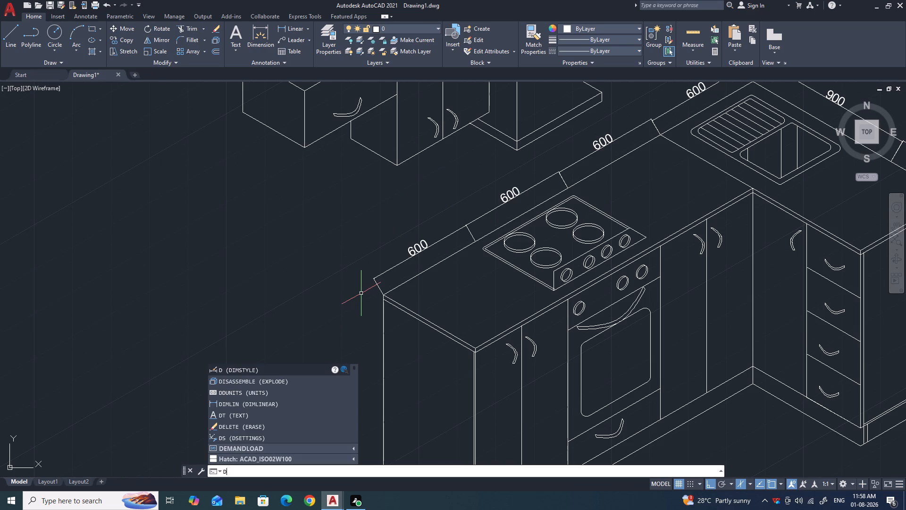
key("i")
type("MED")
key("Return")
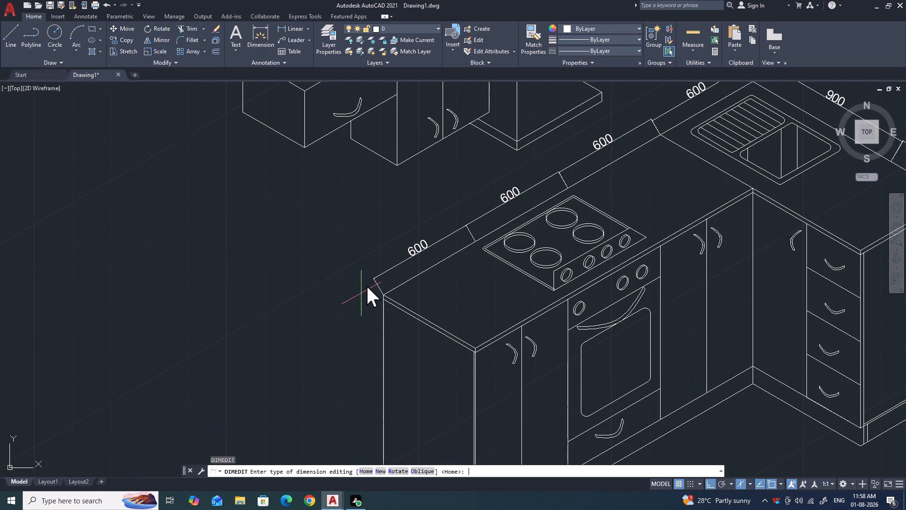
left_click(423, 470)
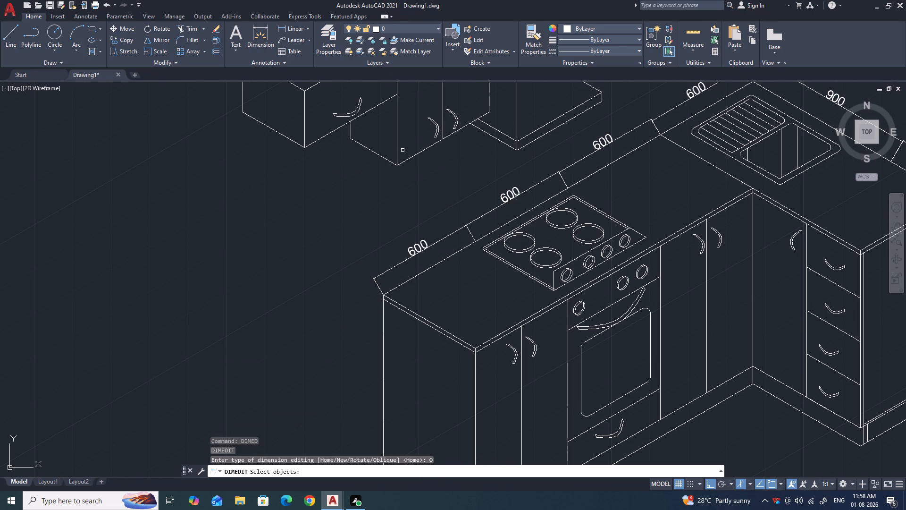
scroll(354, 295, "down", 1)
left_click(367, 287)
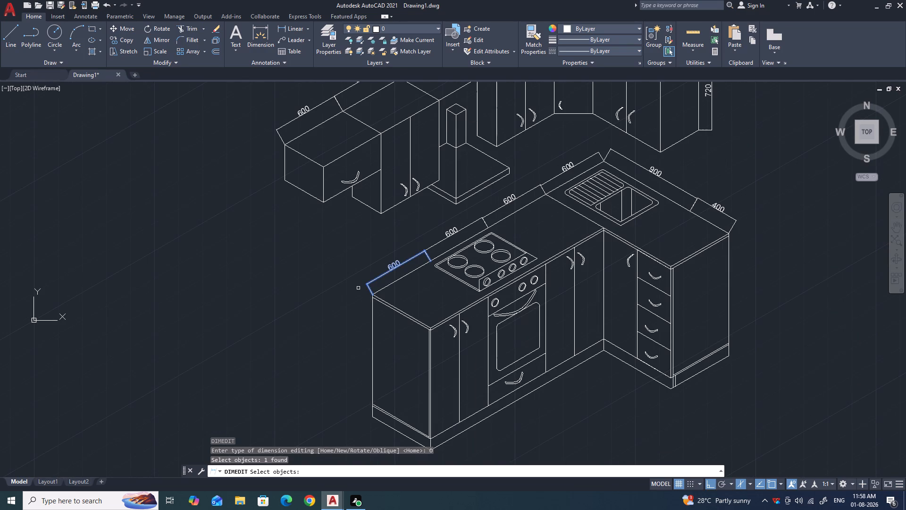
key("space")
scroll(380, 294, "up", 3)
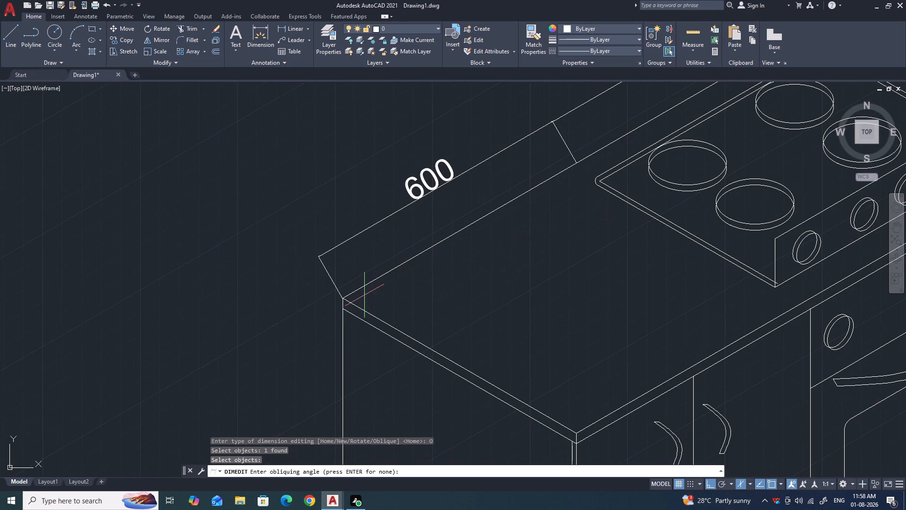
left_click(340, 299)
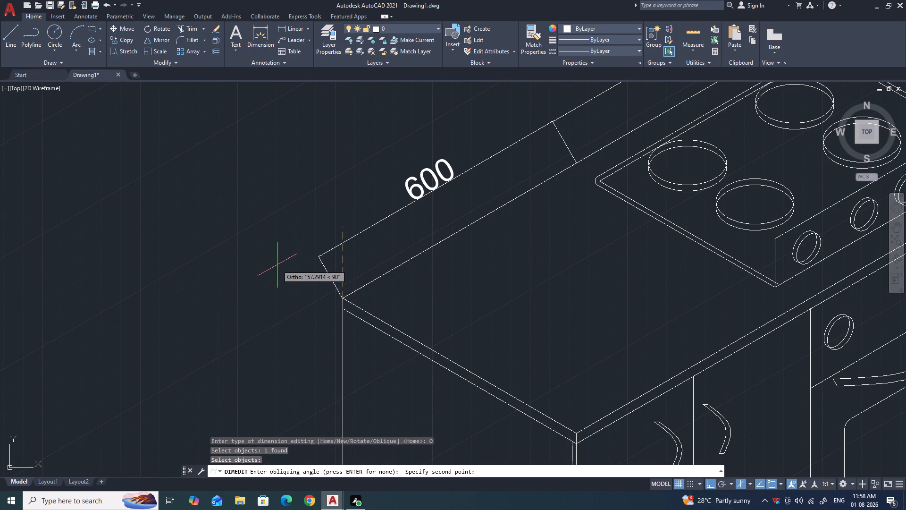
key("F5")
left_click(272, 271)
Oblique the oven cabinet's 600 dimension behind the hob at 150°, from its extension origin along the countertop's depth direction.
scroll(275, 269, "down", 2)
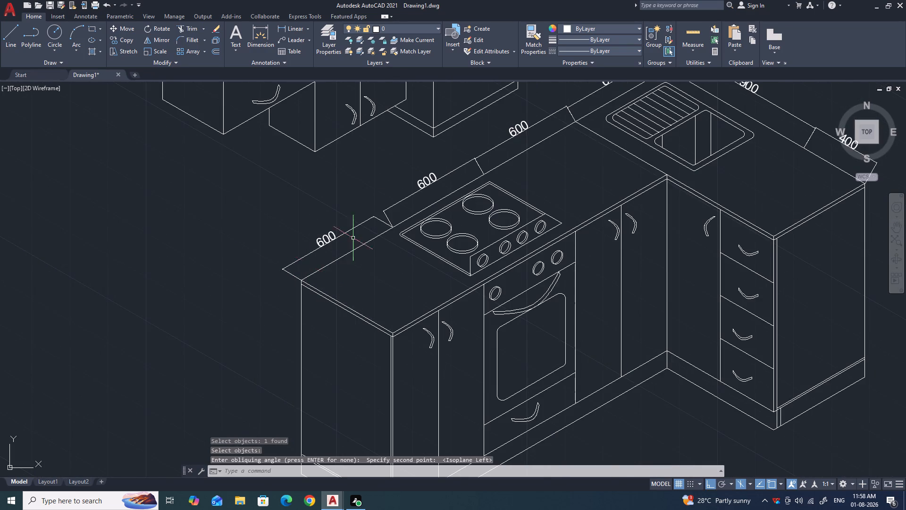
scroll(383, 199, "up", 1)
key("space")
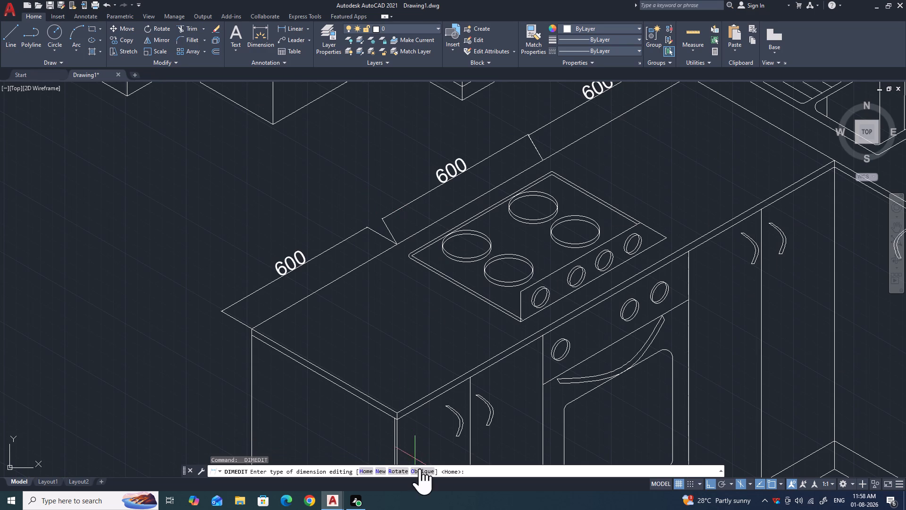
left_click(420, 468)
left_click(388, 216)
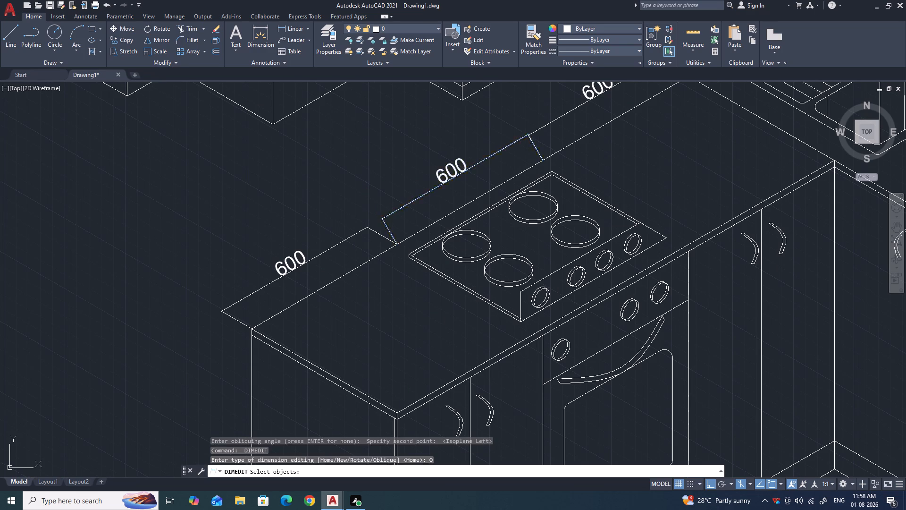
key("space")
left_click(397, 246)
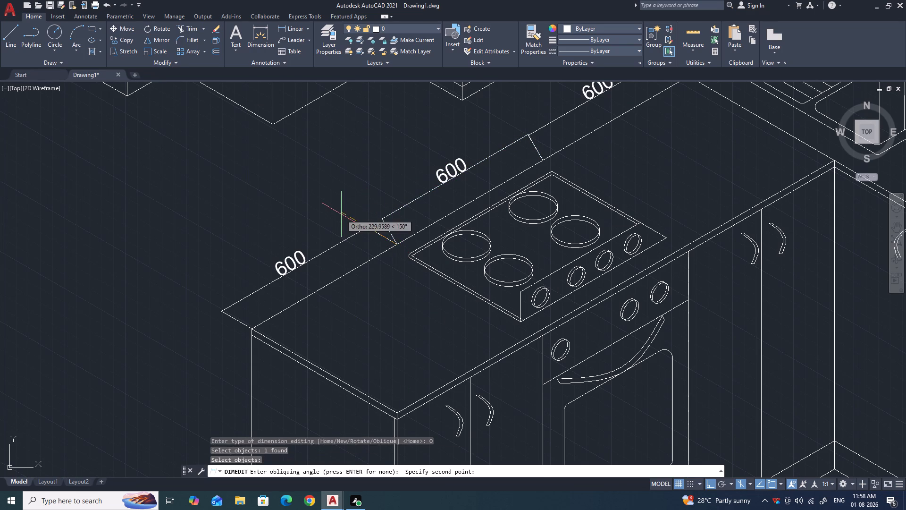
left_click(341, 214)
Oblique the 600 dimension between the oven cabinet and the corner base cabinet so its extension lines match the previous two.
scroll(341, 219, "down", 2)
scroll(390, 207, "down", 1)
scroll(412, 186, "up", 4)
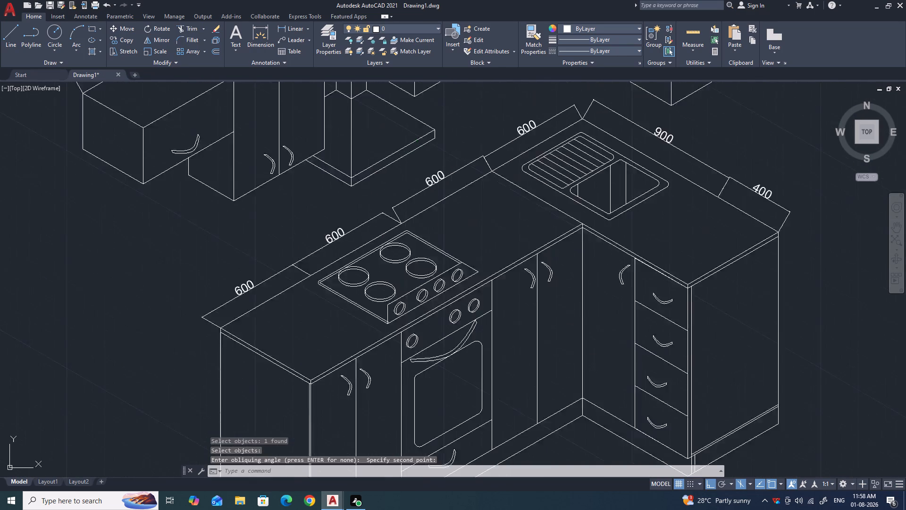
key("space")
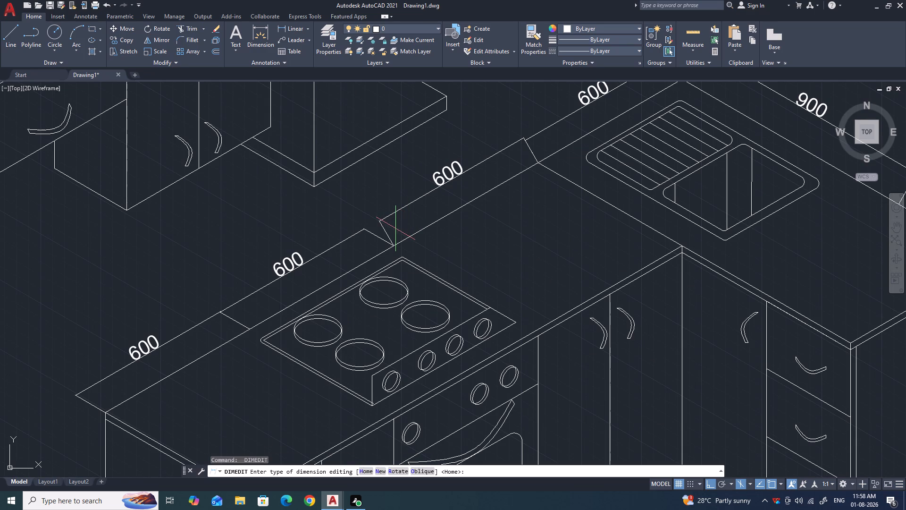
left_click(421, 469)
left_click(382, 225)
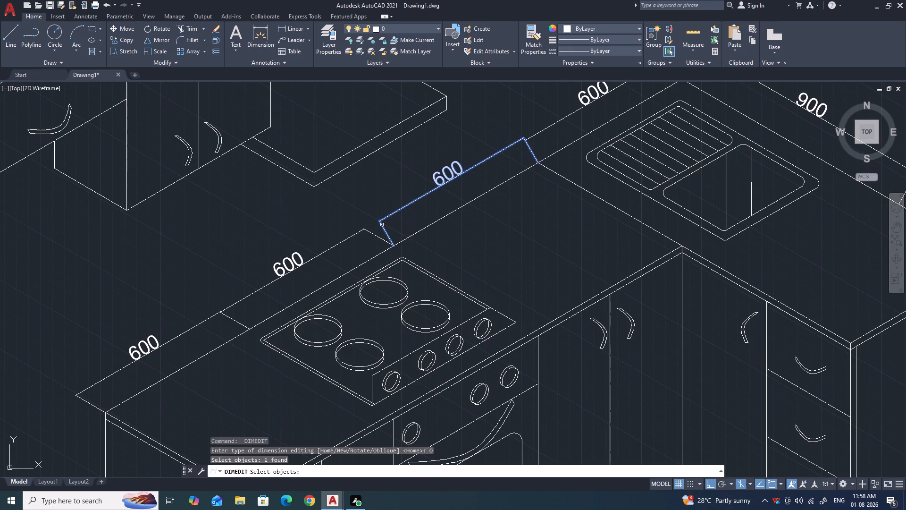
key("space")
left_click(393, 248)
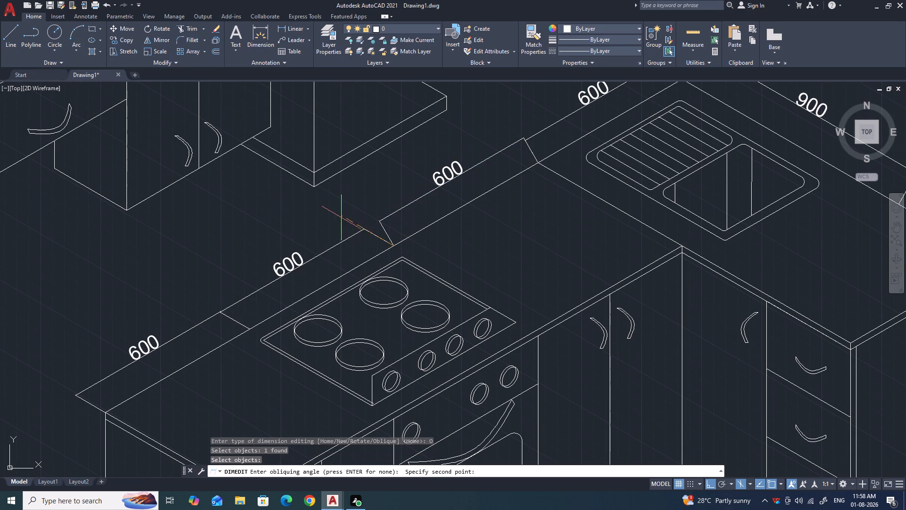
left_click(341, 218)
Oblique the corner base cabinet's 600 dimension beside the sink so its extension lines follow the countertop's depth direction.
scroll(341, 227, "down", 2)
scroll(419, 182, "up", 2)
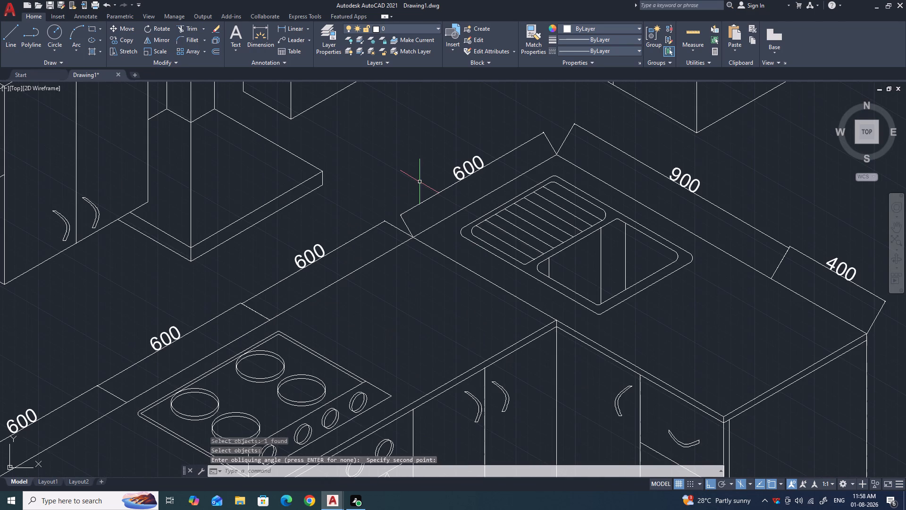
key("space")
left_click(419, 472)
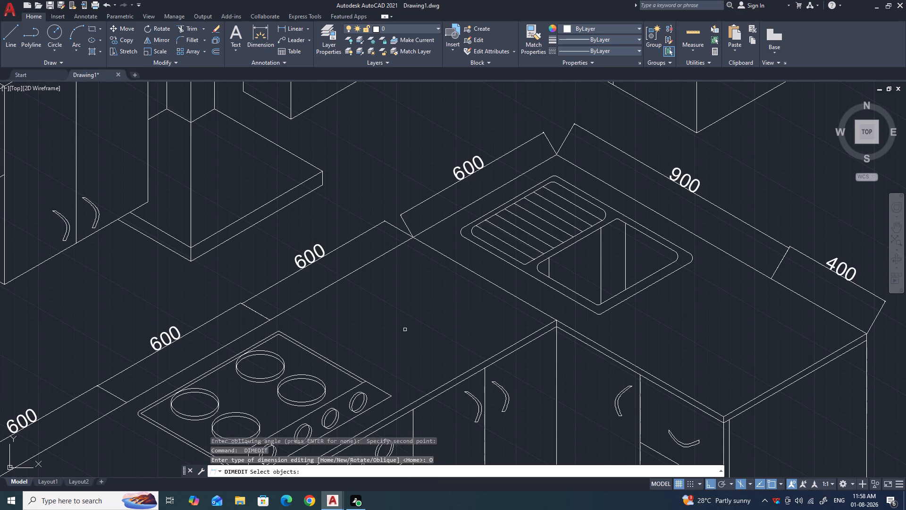
left_click(404, 221)
key("space")
left_click(411, 239)
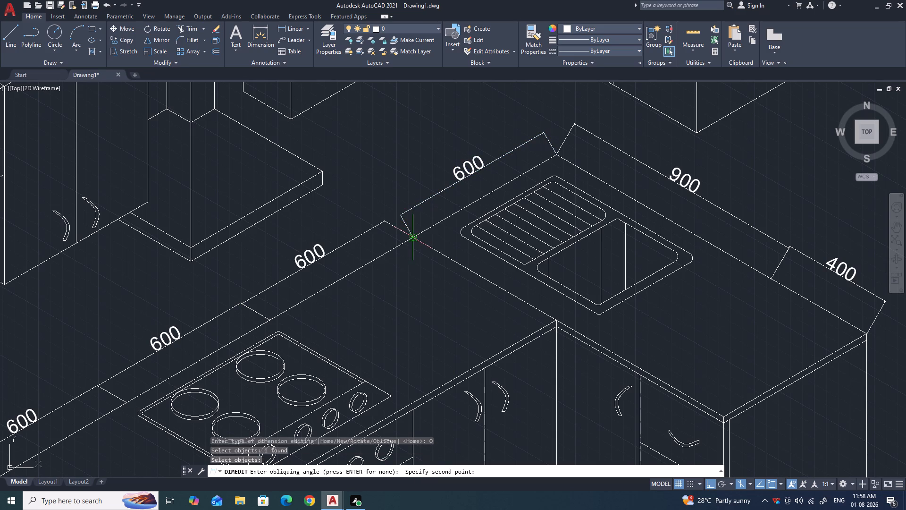
left_click(367, 215)
Stretch the corner base cabinet's 600 dimension line to the end of the adjacent 600 dimension so both lie in line.
scroll(367, 215, "down", 2)
scroll(451, 174, "up", 1)
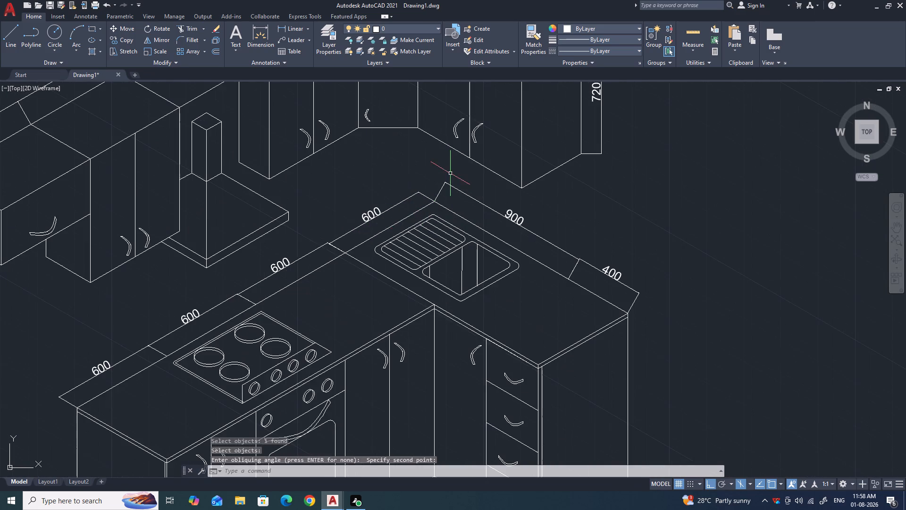
scroll(361, 221, "up", 3)
left_click(367, 221)
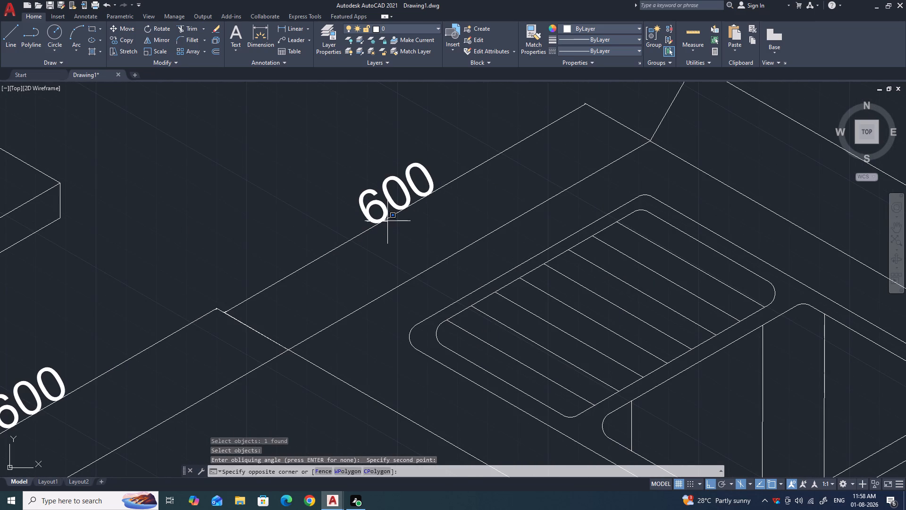
left_click(387, 221)
left_click_drag(389, 232, 386, 225)
left_click(367, 195)
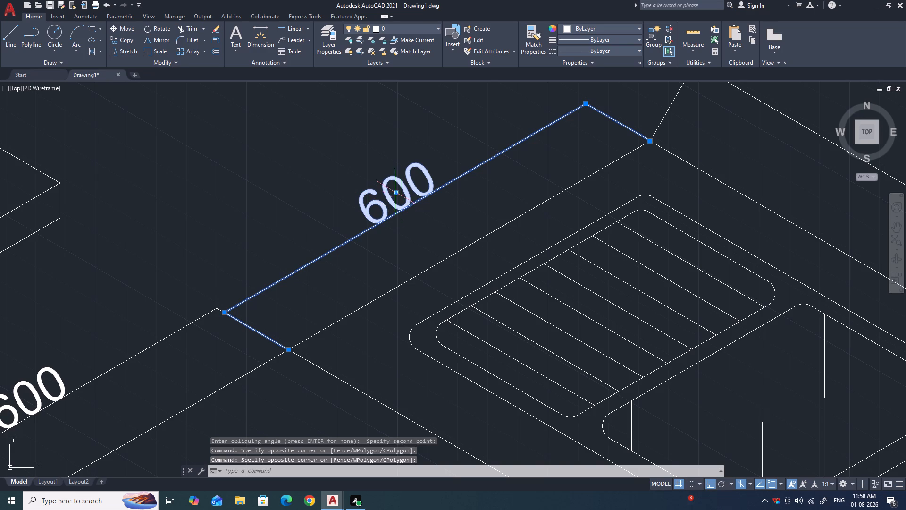
left_click(394, 193)
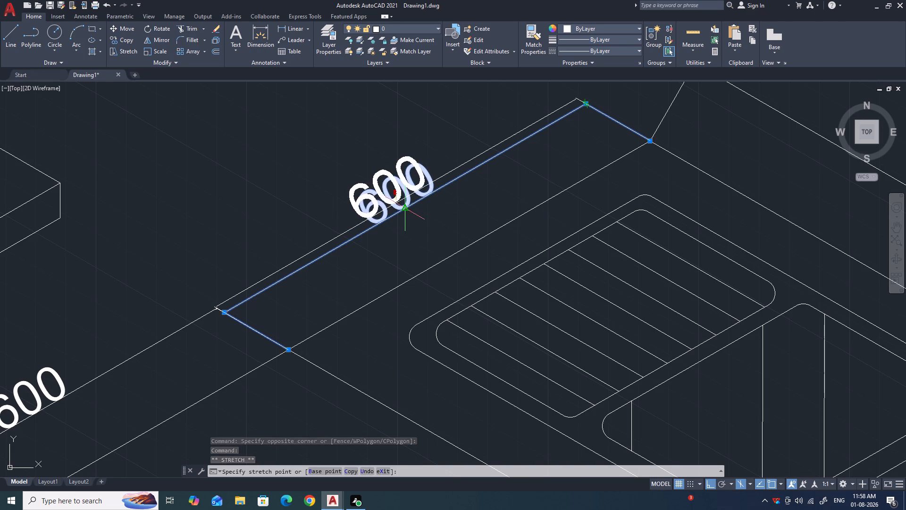
left_click(404, 209)
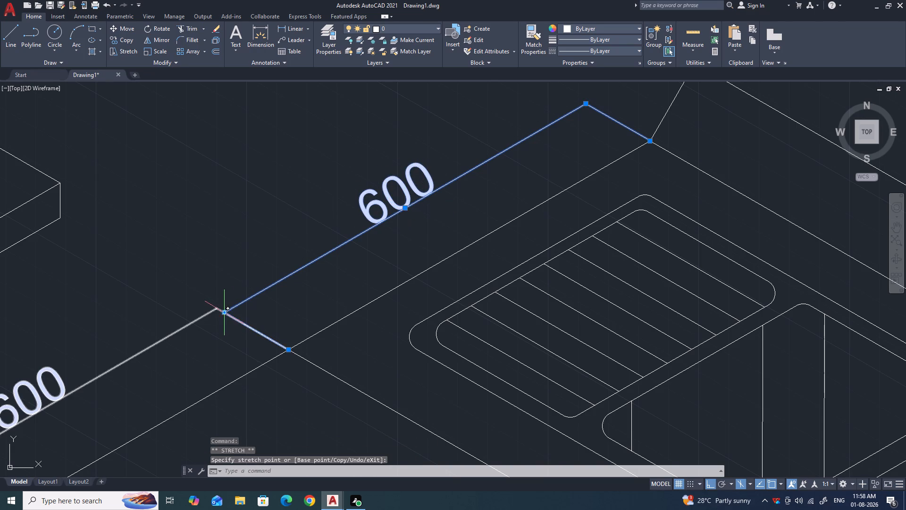
left_click(226, 314)
left_click(217, 311)
Oblique the drawer cabinet's 400 dimension from its countertop corner so its extension lines run parallel to the countertop's end edge.
scroll(238, 296, "down", 2)
key("space")
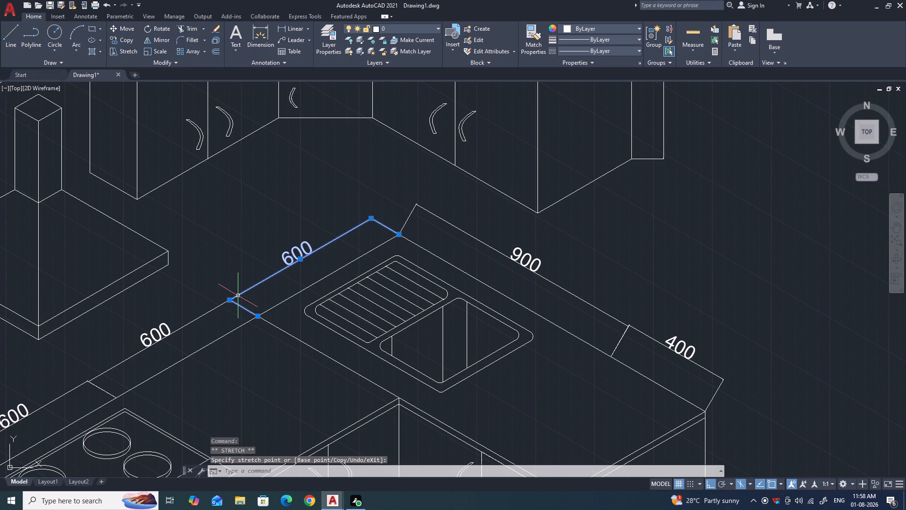
scroll(365, 203, "down", 2)
scroll(499, 244, "up", 1)
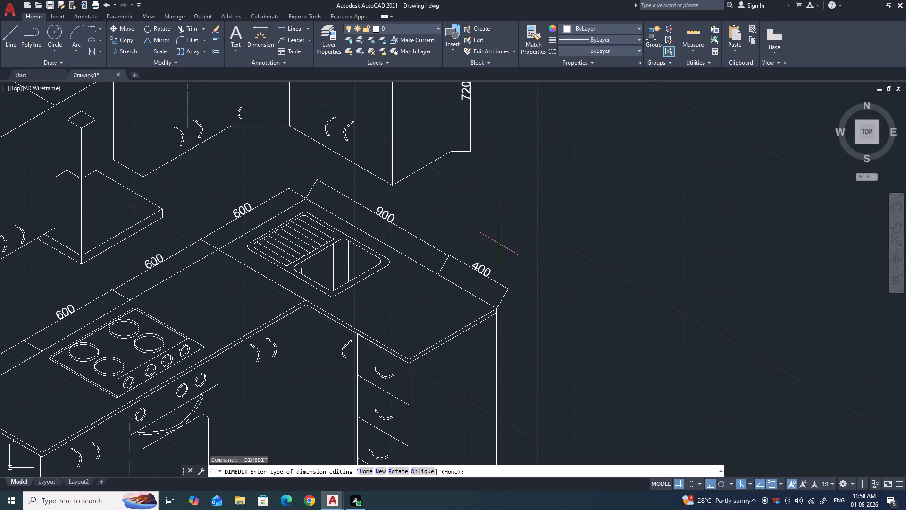
key("Escape")
type("DIMED")
key("Return")
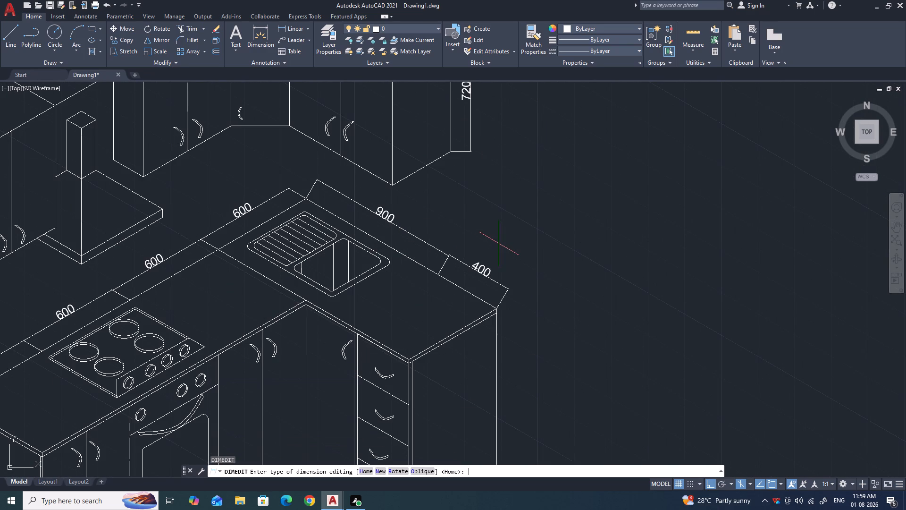
left_click(427, 471)
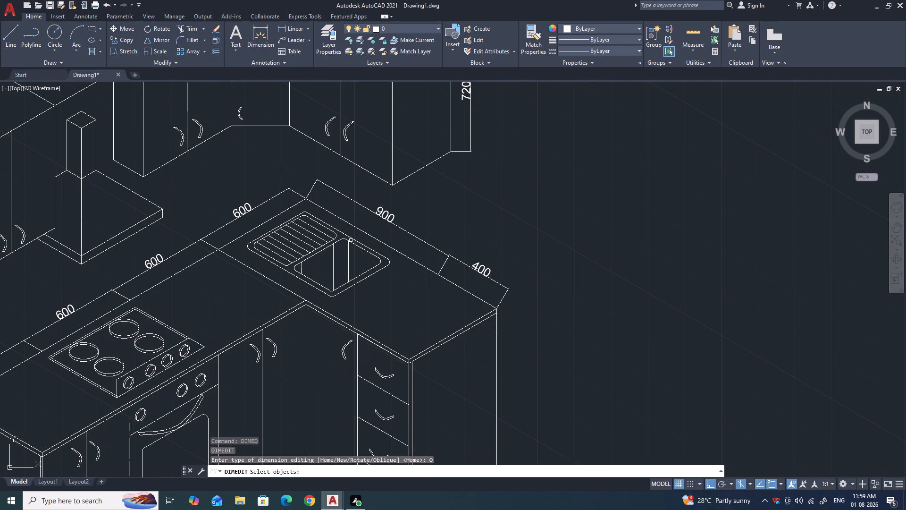
left_click(505, 287)
key("space")
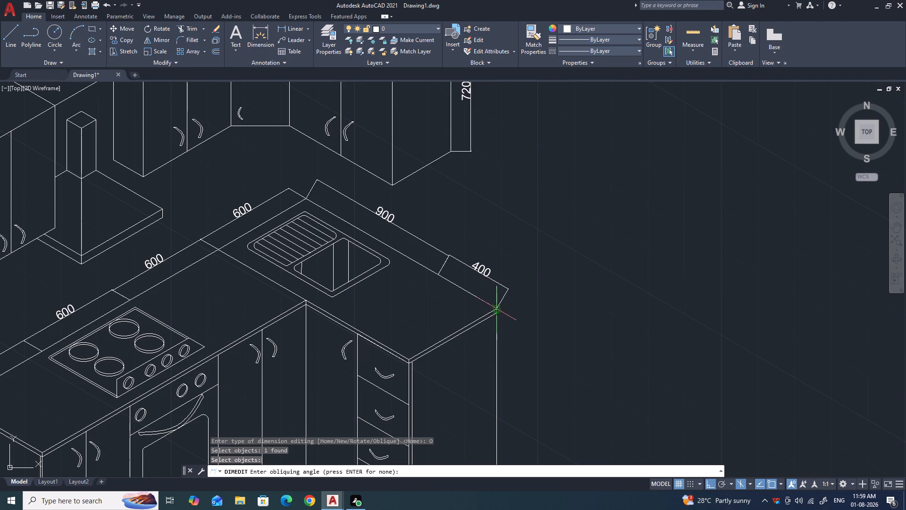
left_click(496, 310)
key("F5")
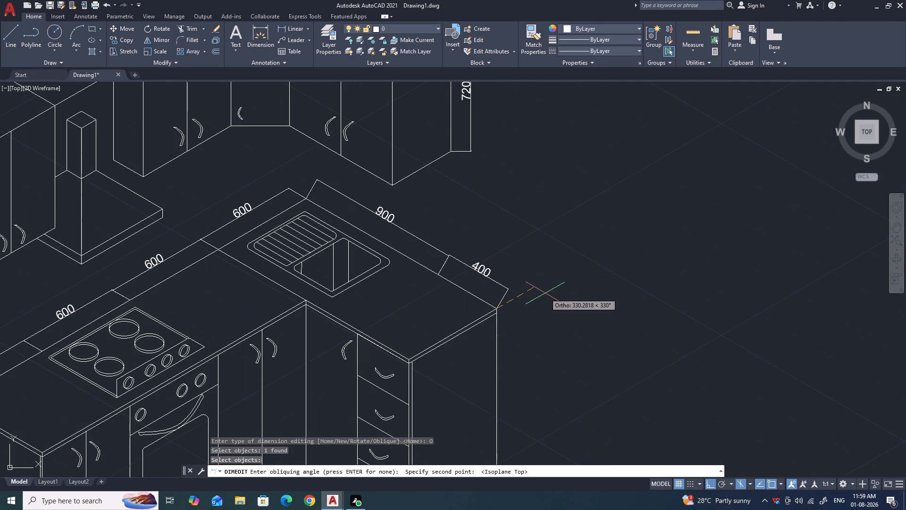
left_click(535, 294)
Oblique the 900 dimension behind the sink so its extension lines follow the same isometric direction as the adjacent 400 dimension.
scroll(520, 297, "down", 1)
scroll(459, 269, "up", 2)
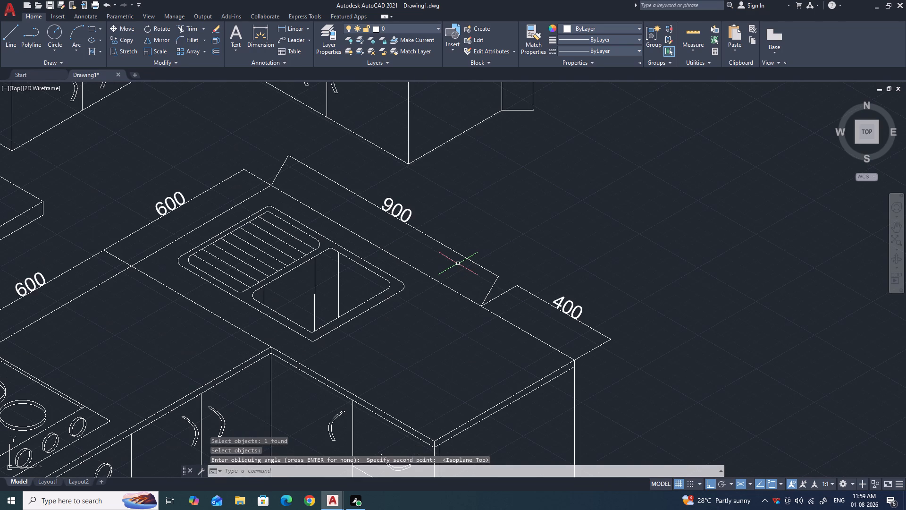
key("space")
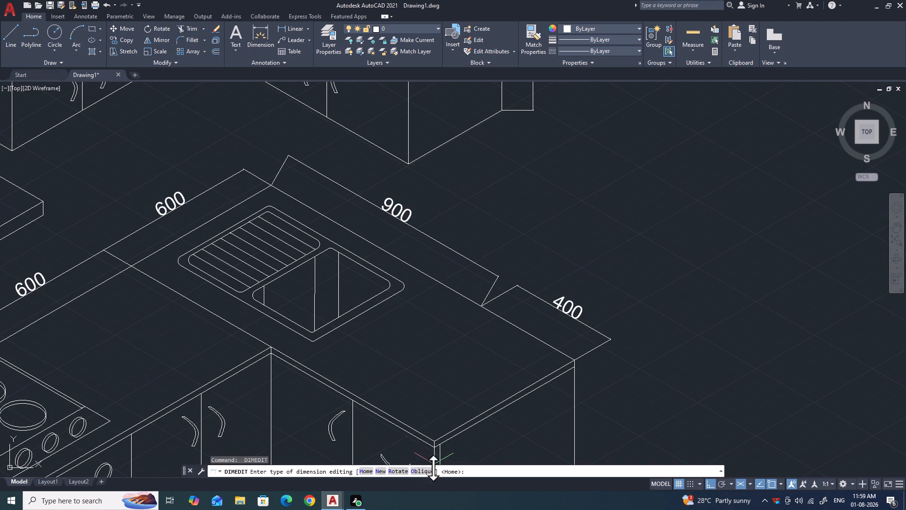
left_click(426, 470)
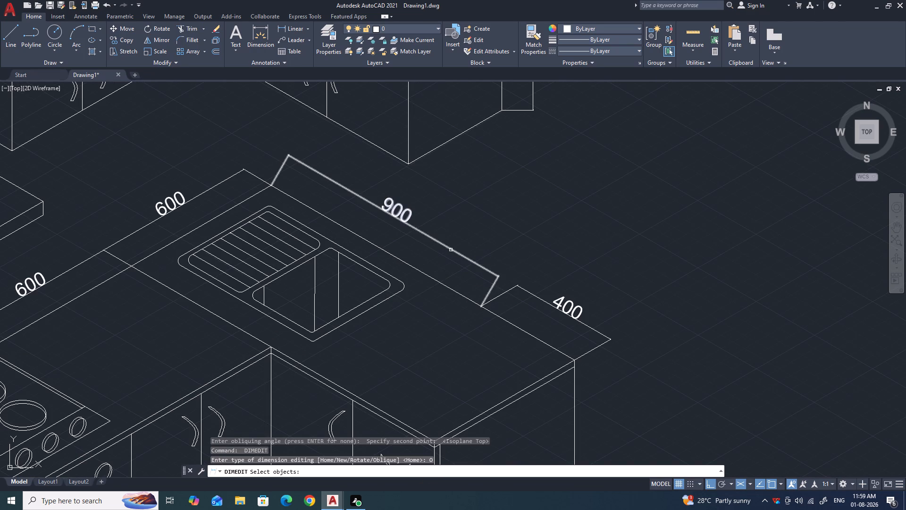
left_click(451, 250)
key("space")
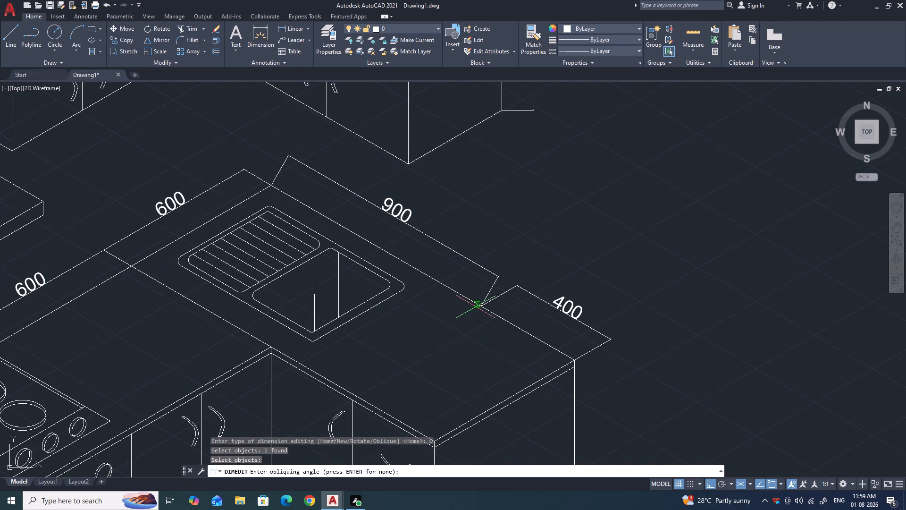
left_click(480, 306)
left_click(529, 273)
Oblique the wall cabinet's 720 height dimension from its lower extension origin, parallel to the end cabinet's bottom side edge.
scroll(512, 288, "down", 1)
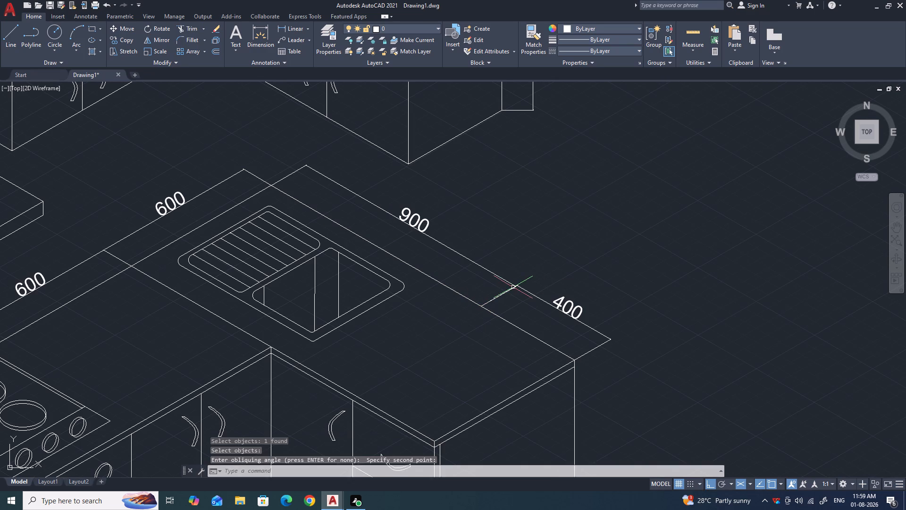
scroll(481, 285, "down", 2)
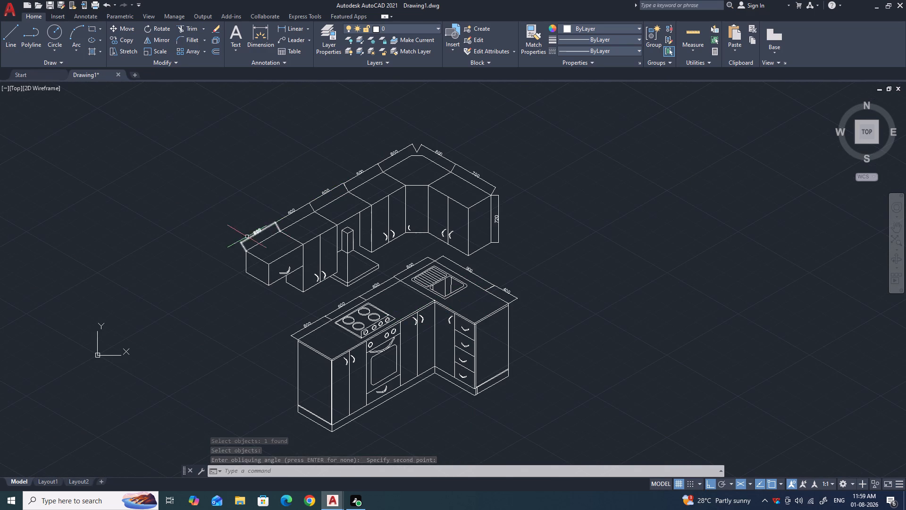
scroll(247, 237, "up", 1)
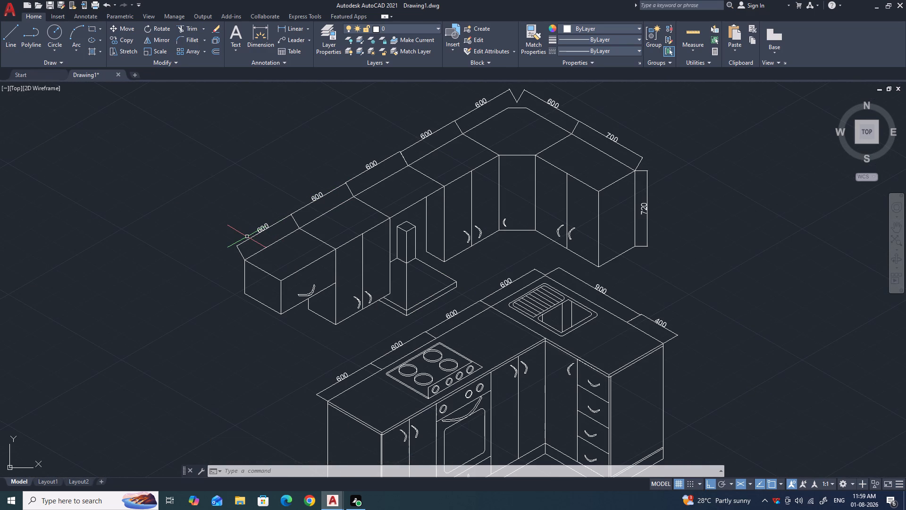
scroll(651, 192, "up", 2)
key("space")
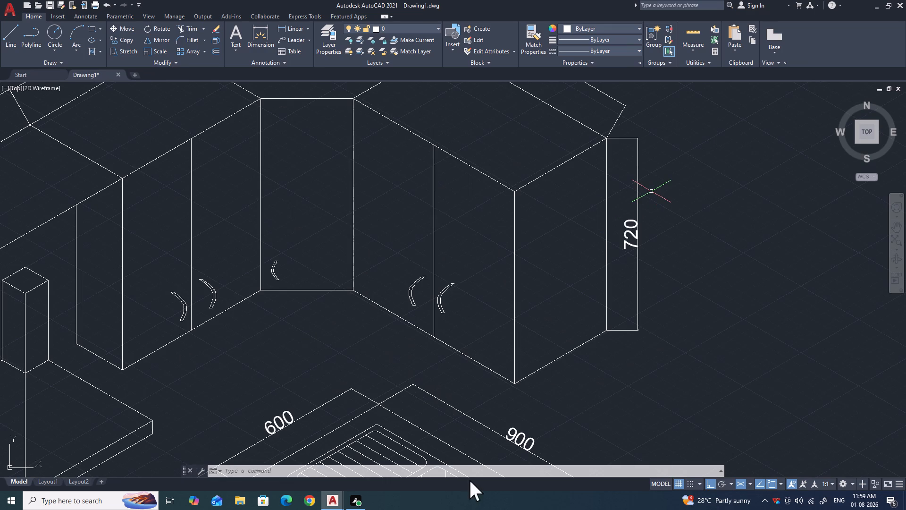
left_click(425, 472)
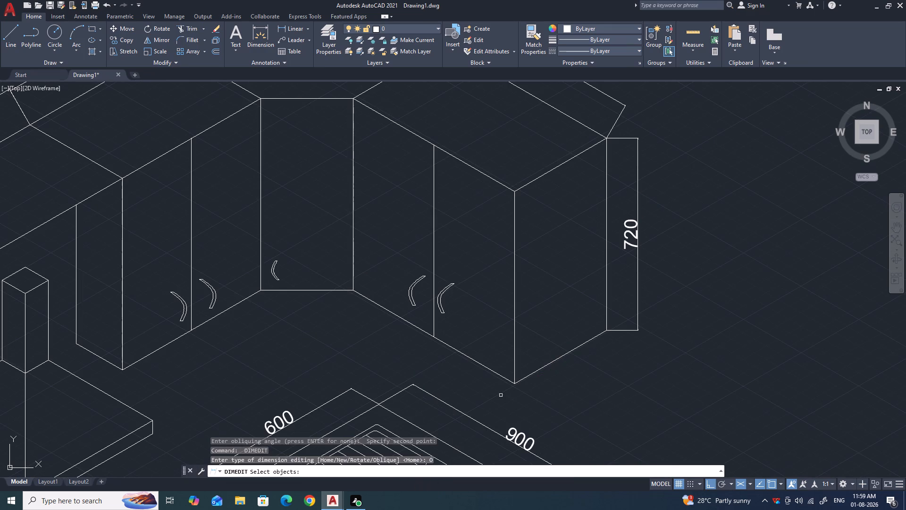
left_click(621, 331)
key("space")
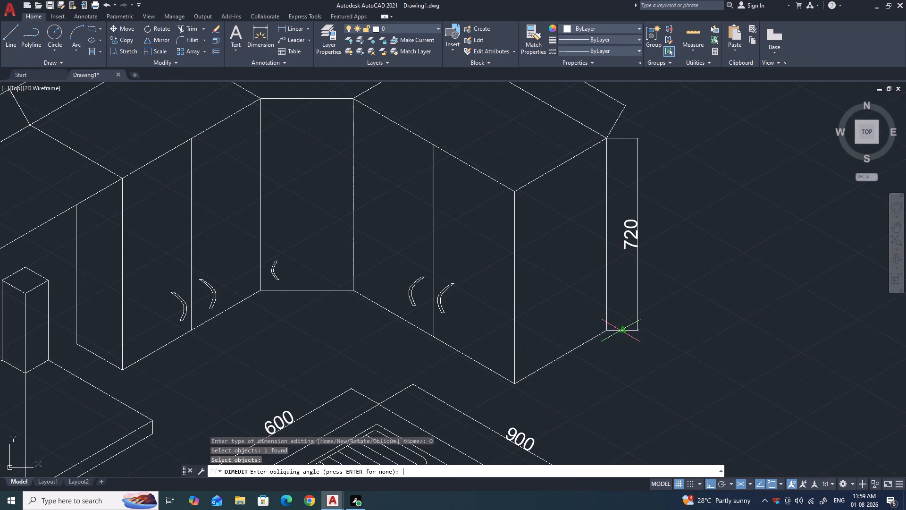
left_click(605, 331)
left_click(668, 302)
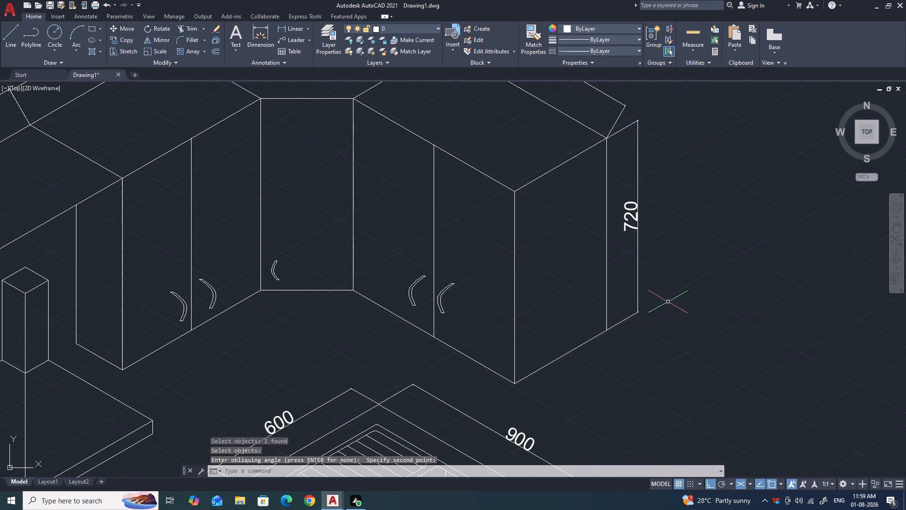
Oblique the end wall cabinet's 700 dimension so its extension lines continue the cabinet's top side edge.
scroll(668, 302, "down", 2)
scroll(636, 221, "up", 1)
key("space")
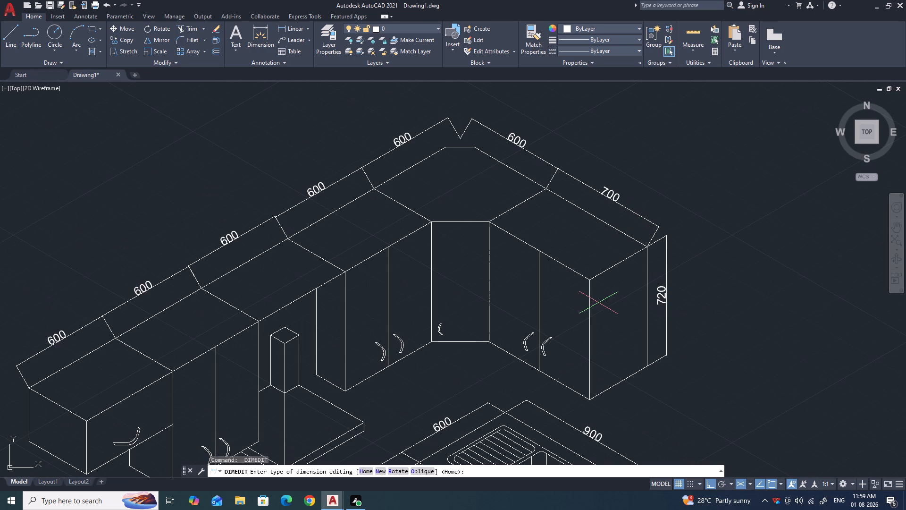
left_click(426, 470)
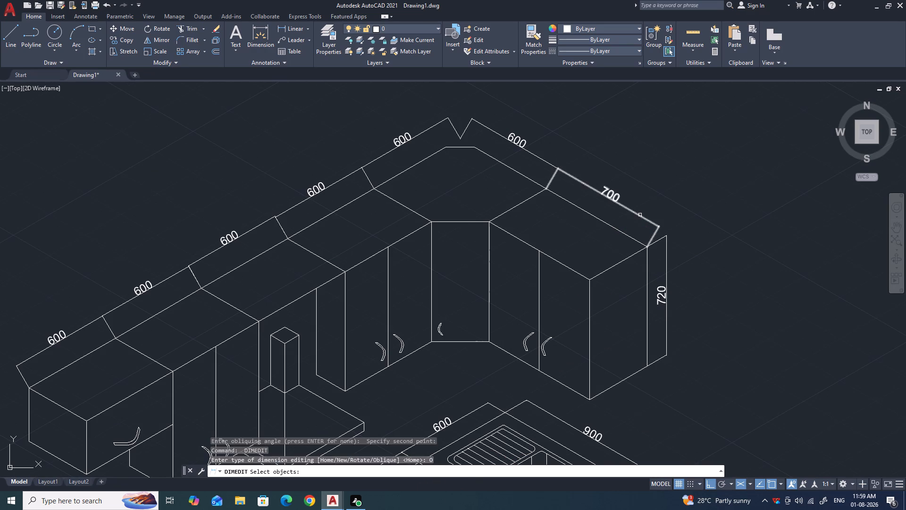
left_click(640, 215)
key("space")
left_click(646, 247)
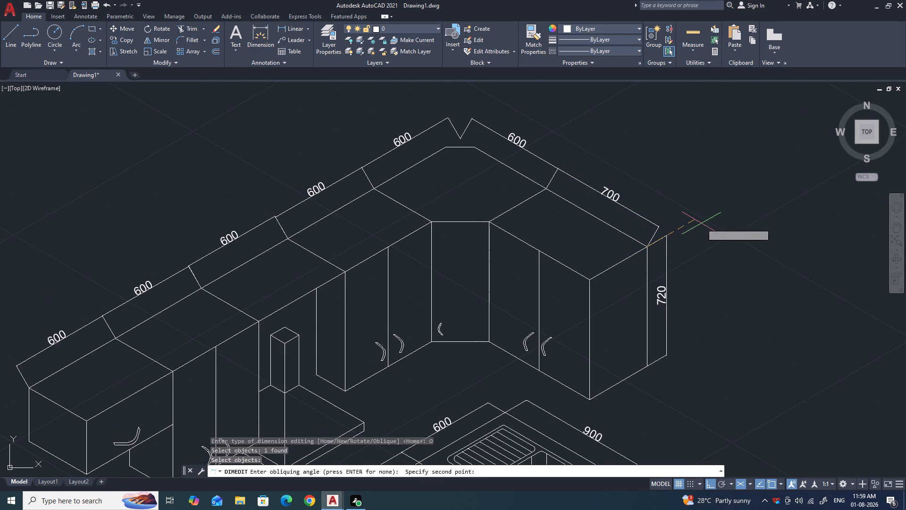
left_click(701, 223)
Oblique the corner wall cabinet's 600 dimension beside the 700 one so its extension lines match that dimension.
scroll(683, 238, "down", 1)
scroll(606, 203, "up", 2)
key("space")
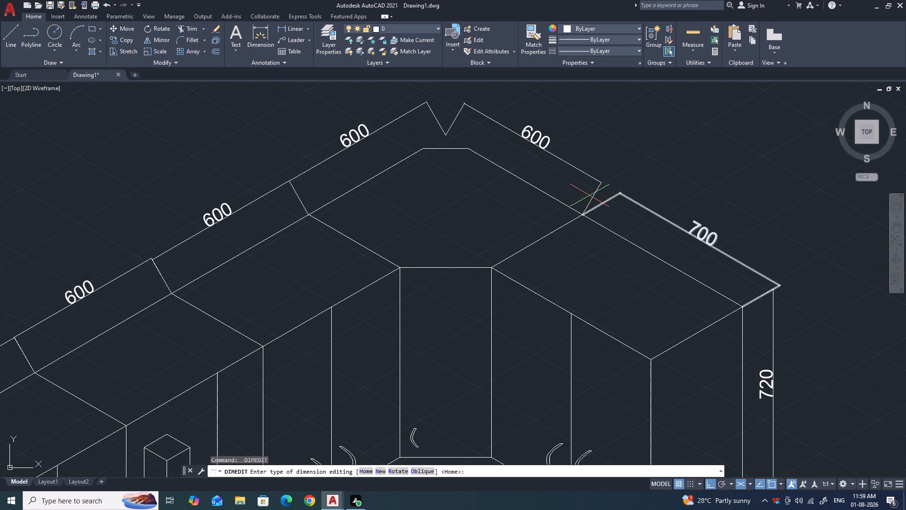
left_click(425, 474)
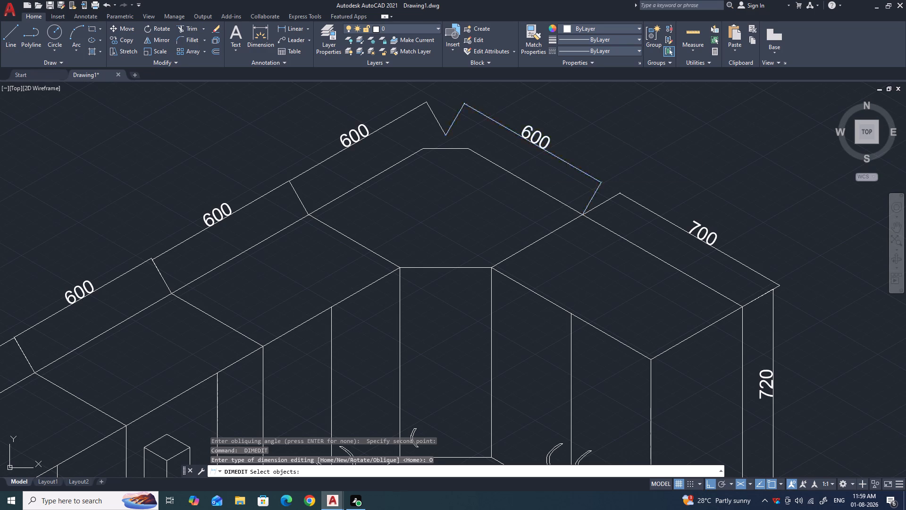
left_click(567, 164)
key("space")
left_click(582, 217)
left_click(621, 190)
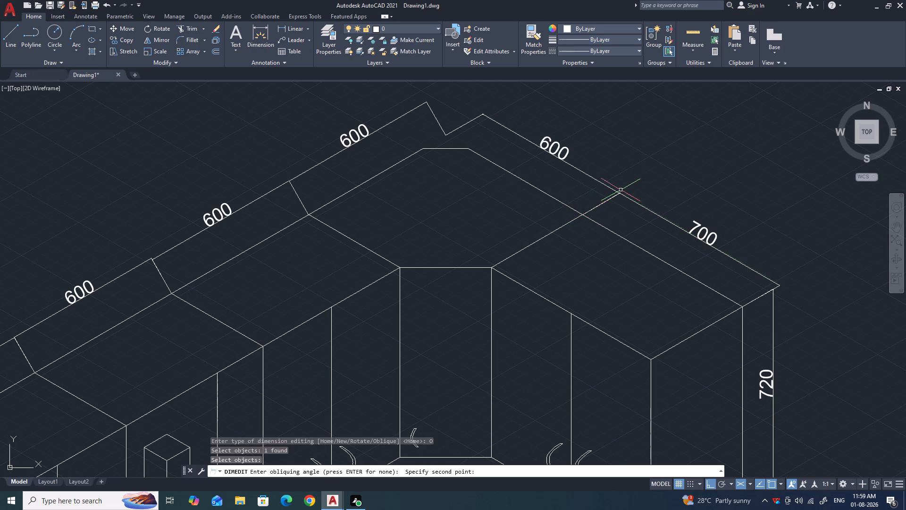
Oblique the 600 dimension of the short end wall cabinet from its outer back corner, along the cabinet's depth direction.
scroll(607, 201, "down", 2)
scroll(518, 161, "up", 2)
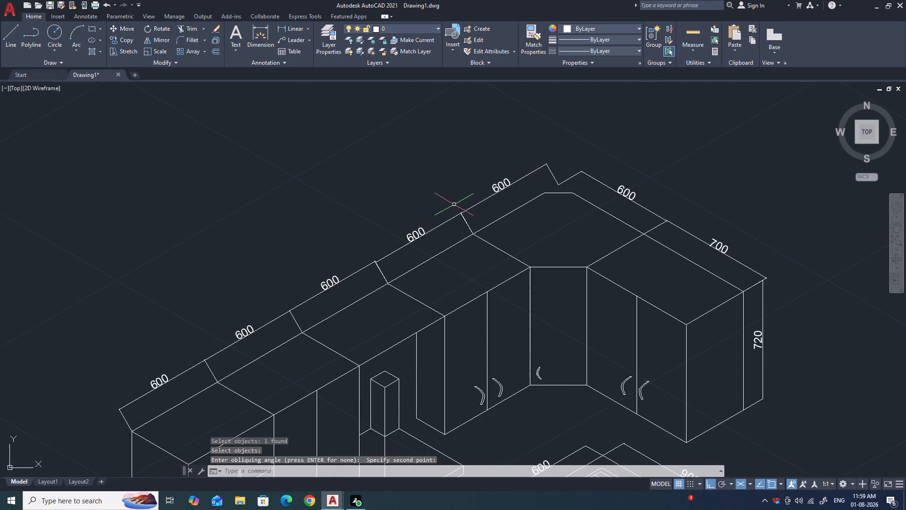
scroll(452, 198, "down", 1)
scroll(244, 352, "up", 1)
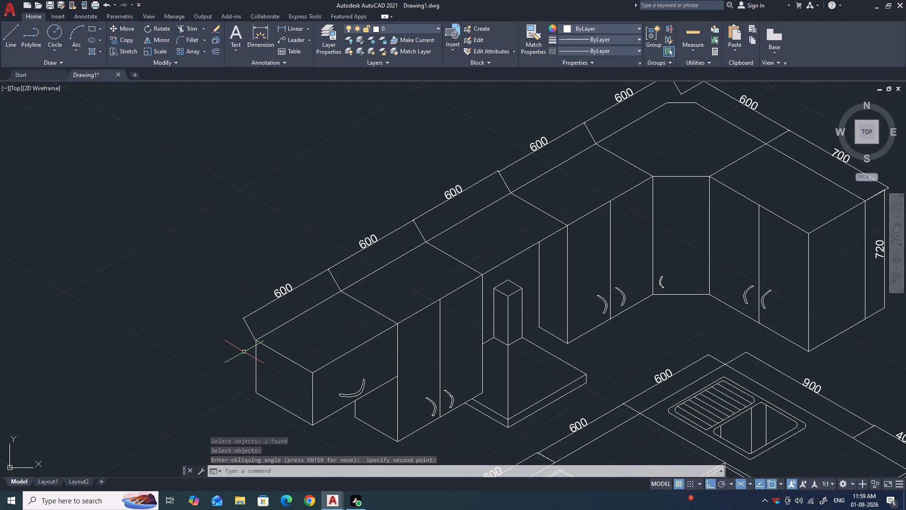
key("space")
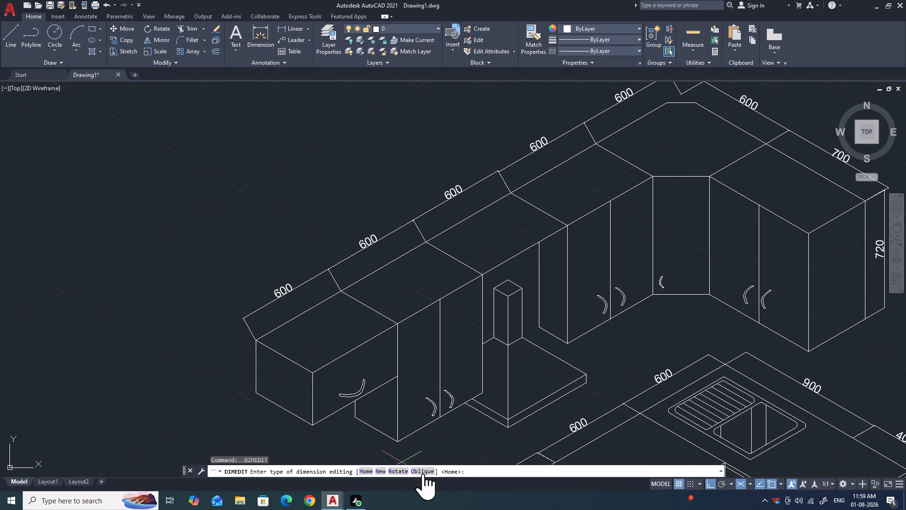
left_click(423, 474)
left_click(257, 310)
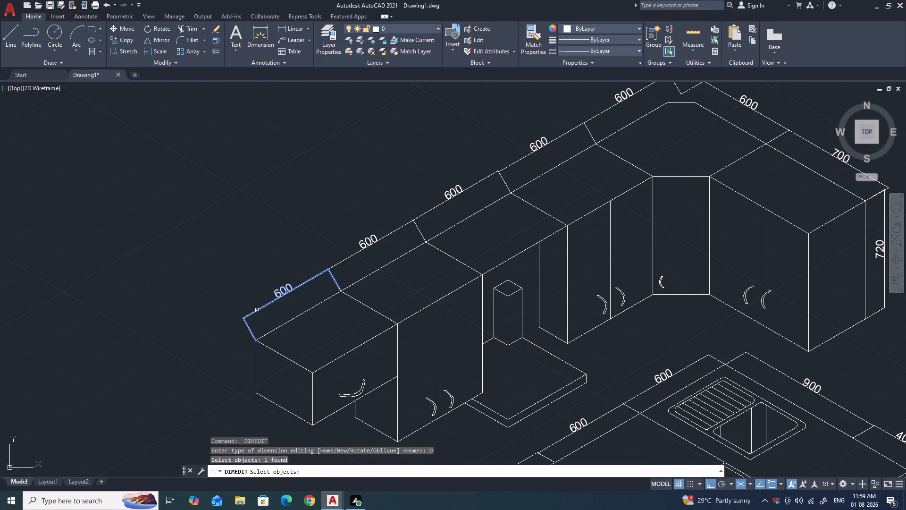
key("space")
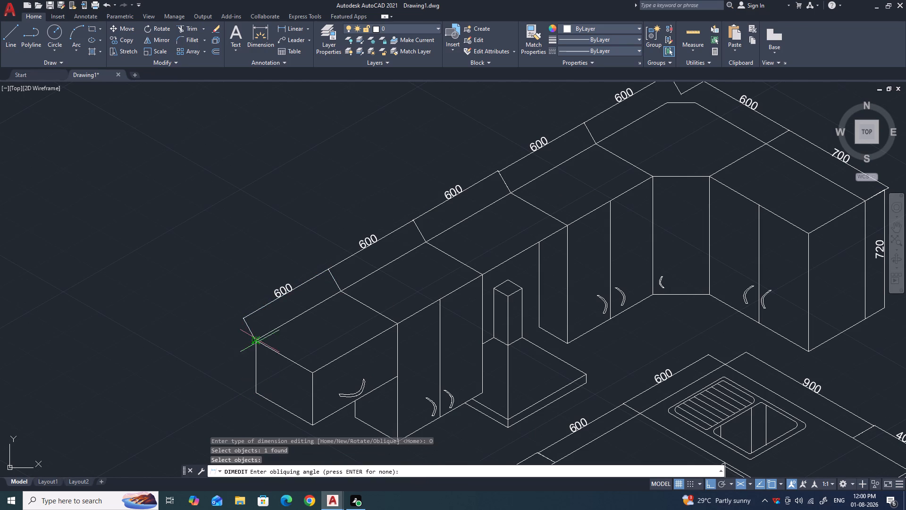
left_click(257, 341)
left_click(193, 306)
Oblique the 600 dimension of the two-door wall cabinet beside the short end cabinet at 150°, from its extension origin.
scroll(236, 320, "down", 1)
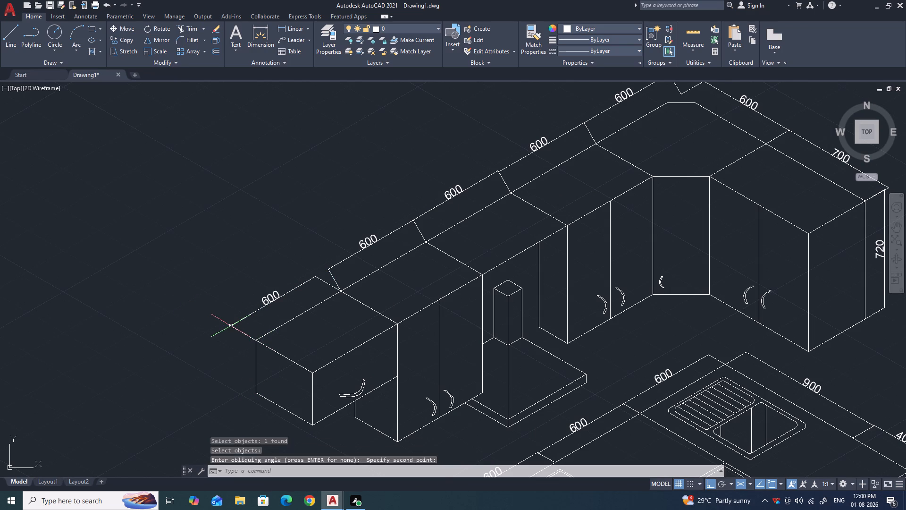
scroll(323, 265, "up", 3)
key("space")
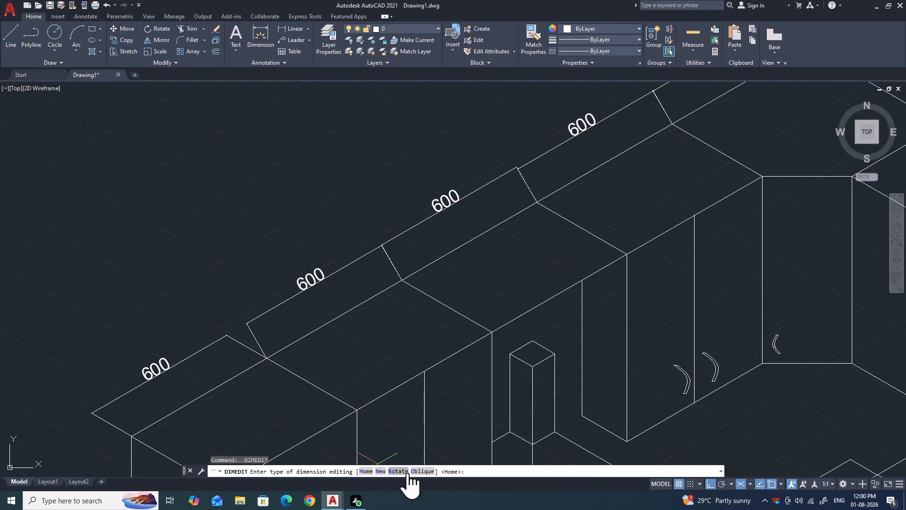
left_click(414, 472)
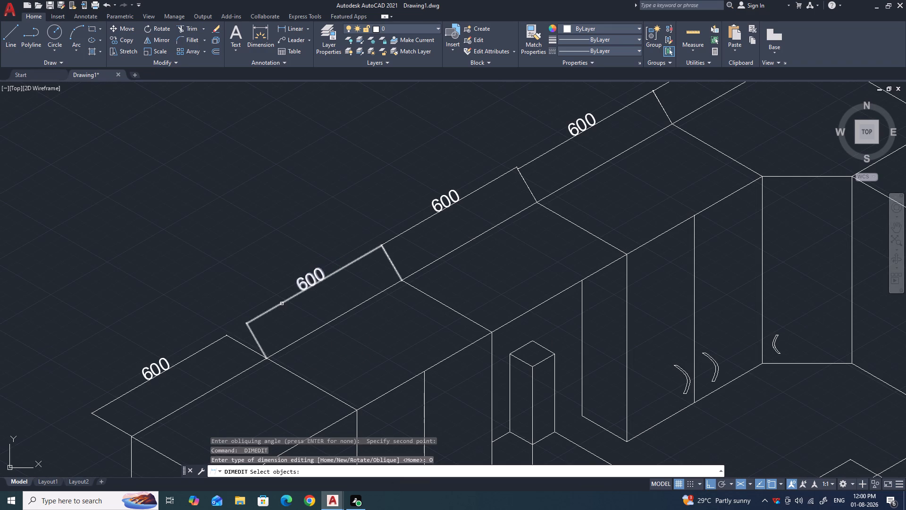
left_click(282, 304)
key("space")
left_click(266, 359)
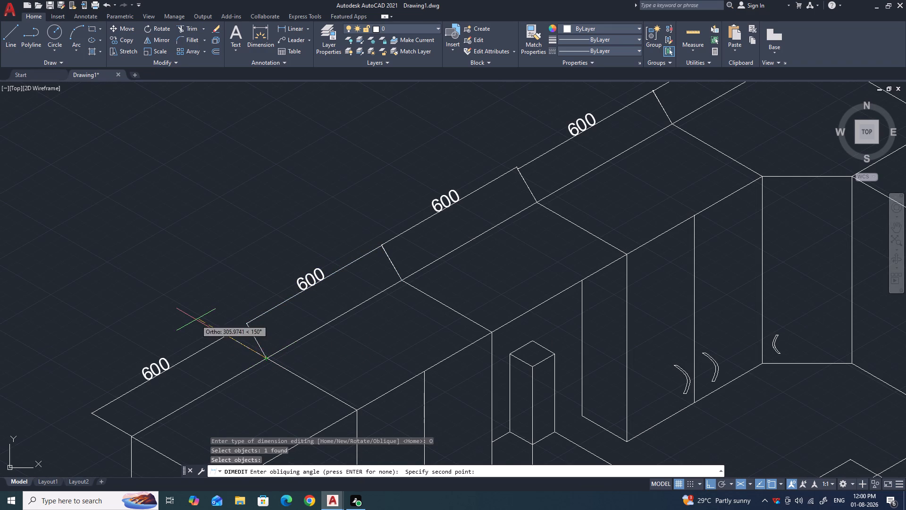
left_click(196, 320)
Oblique the 600 dimension of the wall cabinet above the range hood from its extension origin, along the cabinet's depth direction.
scroll(223, 337, "down", 1)
scroll(337, 268, "up", 2)
key("space")
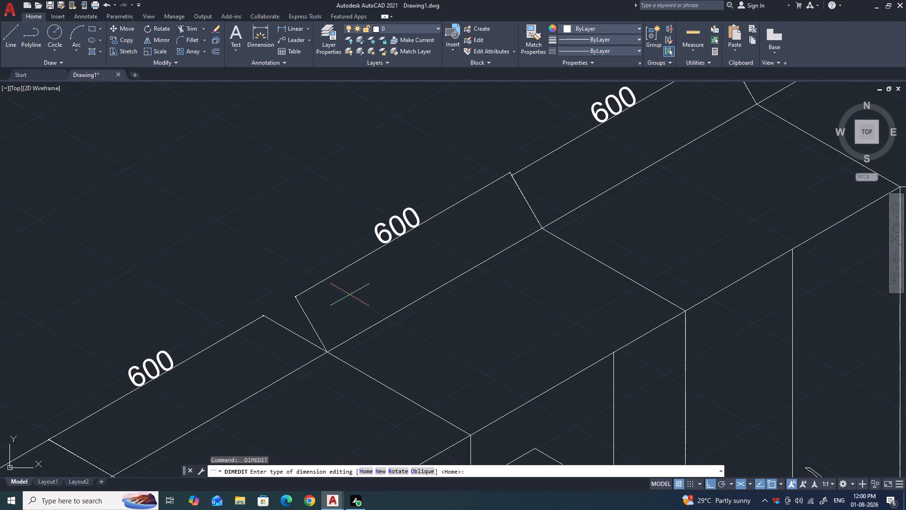
left_click(421, 471)
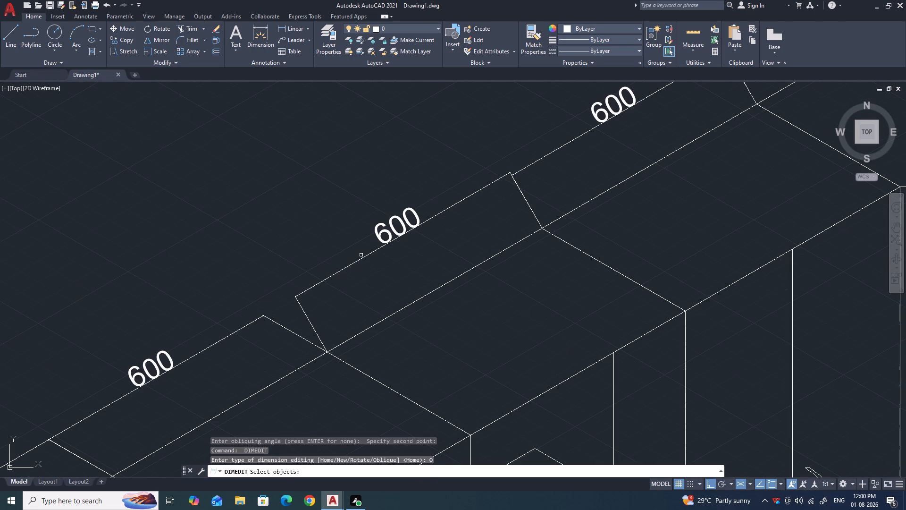
left_click(361, 257)
key("space")
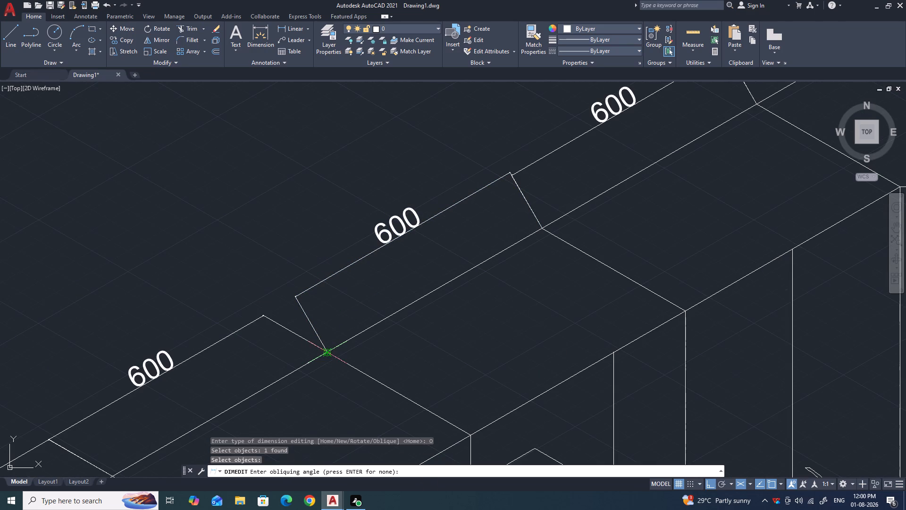
left_click(329, 352)
left_click(238, 303)
Oblique the 600 dimension of the two-door wall cabinet between the hood and corner cabinets so its extension lines follow the cabinet's depth.
scroll(266, 320, "down", 2)
scroll(373, 251, "up", 3)
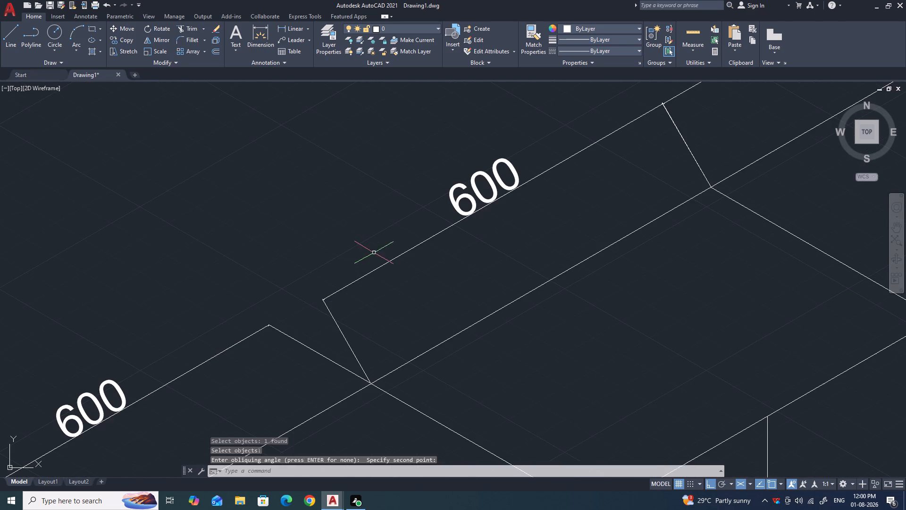
key("space")
left_click(420, 471)
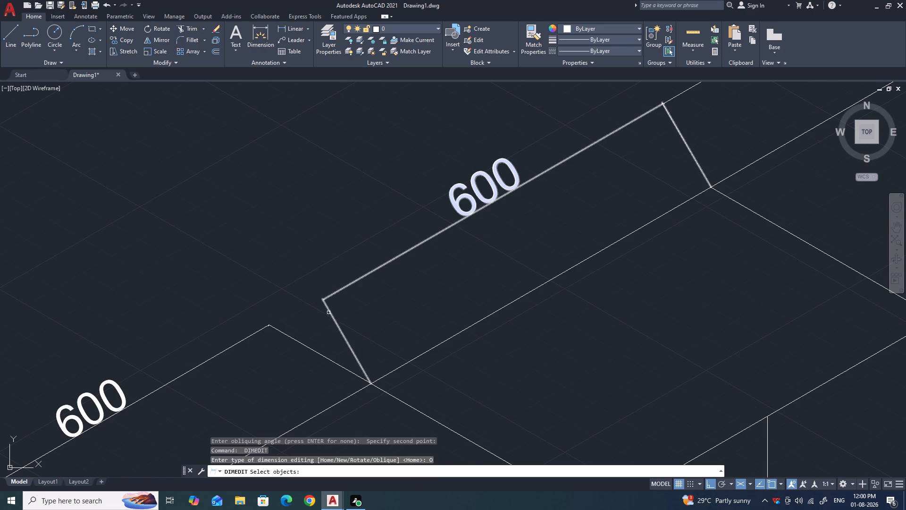
left_click(328, 313)
key("space")
left_click(369, 382)
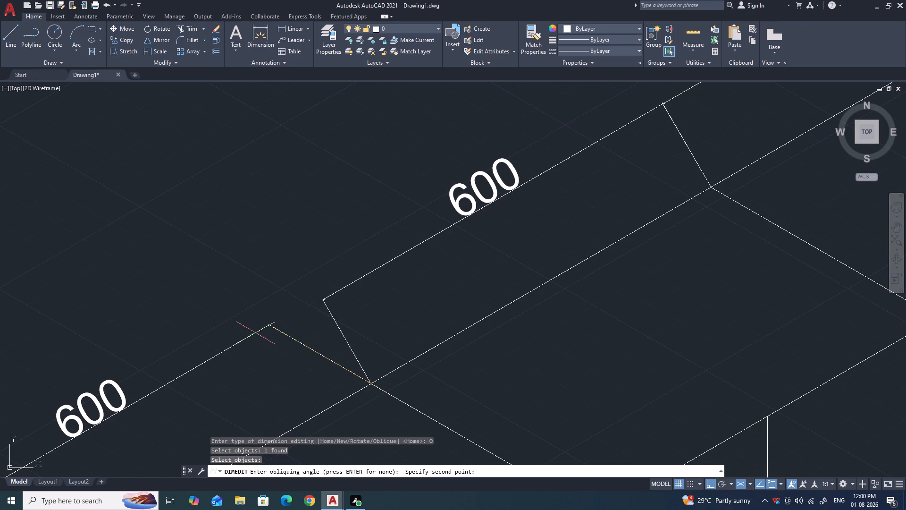
left_click(233, 323)
Oblique the corner wall cabinet's 600 dimension on the long run from its extension origin, in line with the neighbouring cabinet's side edge.
scroll(241, 314, "down", 2)
scroll(408, 221, "up", 1)
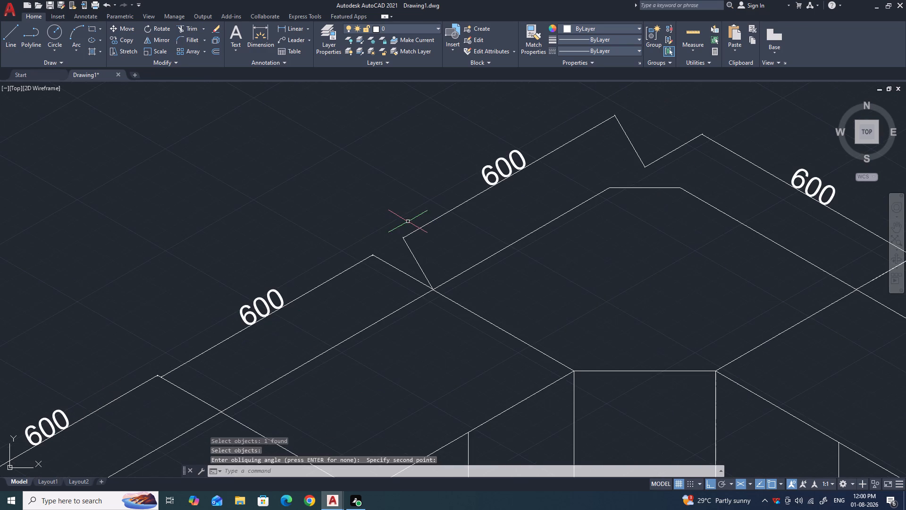
key("space")
left_click(426, 468)
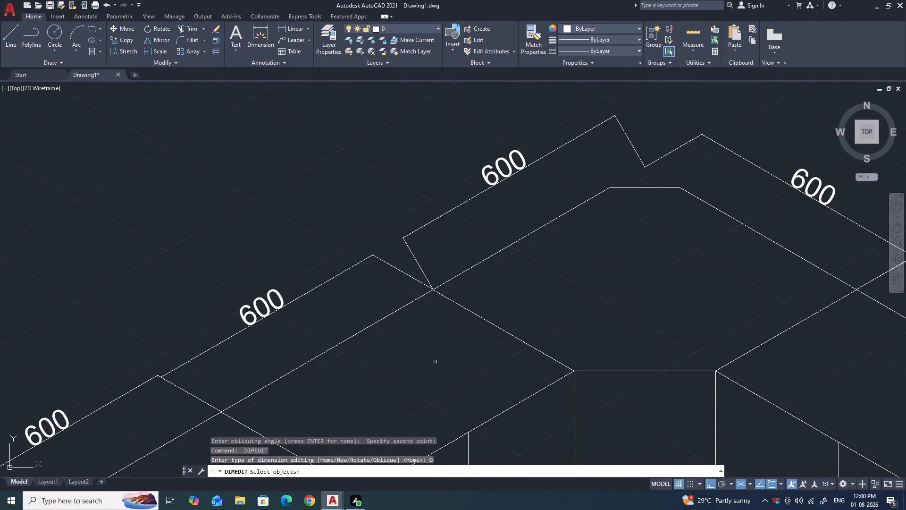
left_click(413, 256)
key("space")
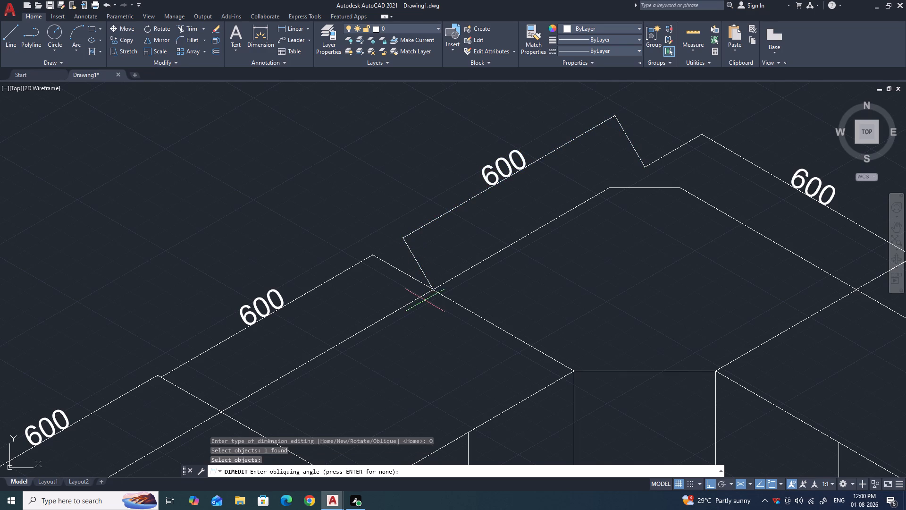
left_click(433, 289)
left_click(349, 244)
Examine the obliqued dimensions across the wall and base cabinets, including the drawer end of the base units.
scroll(365, 272, "down", 1)
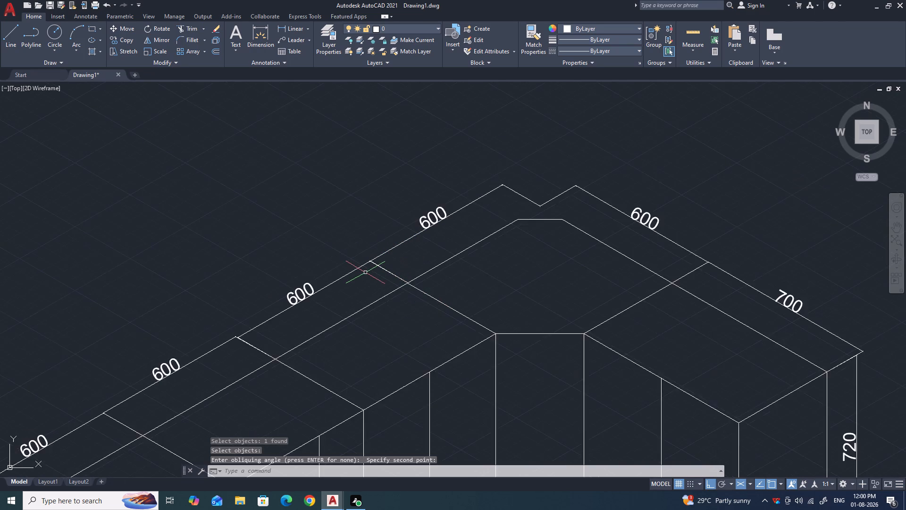
scroll(365, 272, "down", 1)
scroll(477, 195, "down", 1)
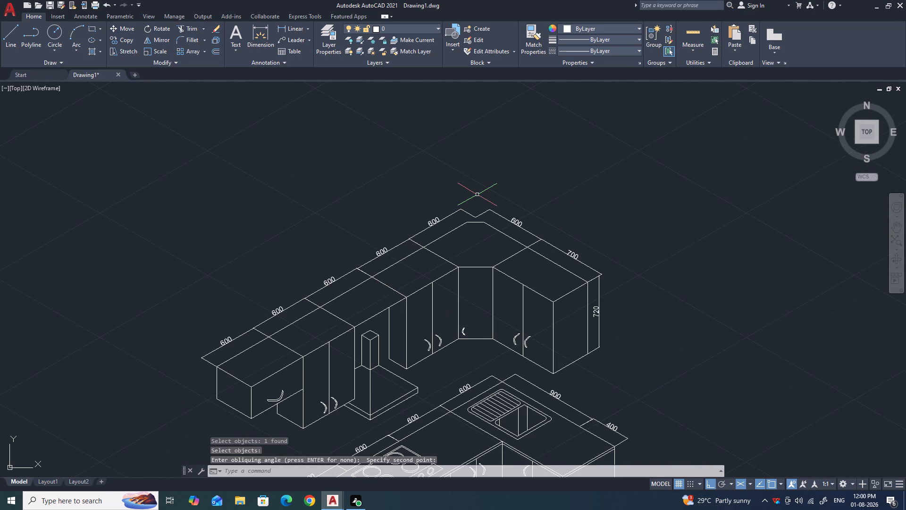
scroll(477, 195, "down", 2)
scroll(481, 231, "up", 2)
scroll(440, 231, "down", 2)
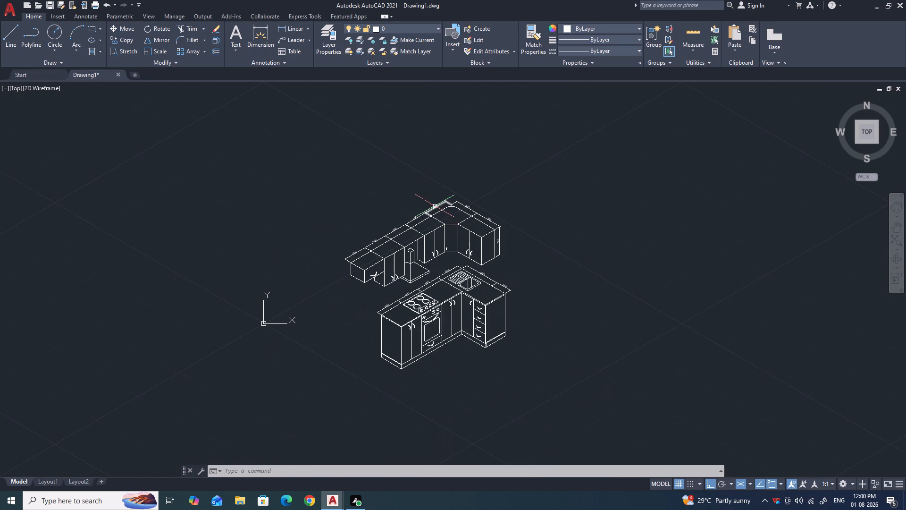
scroll(435, 206, "up", 1)
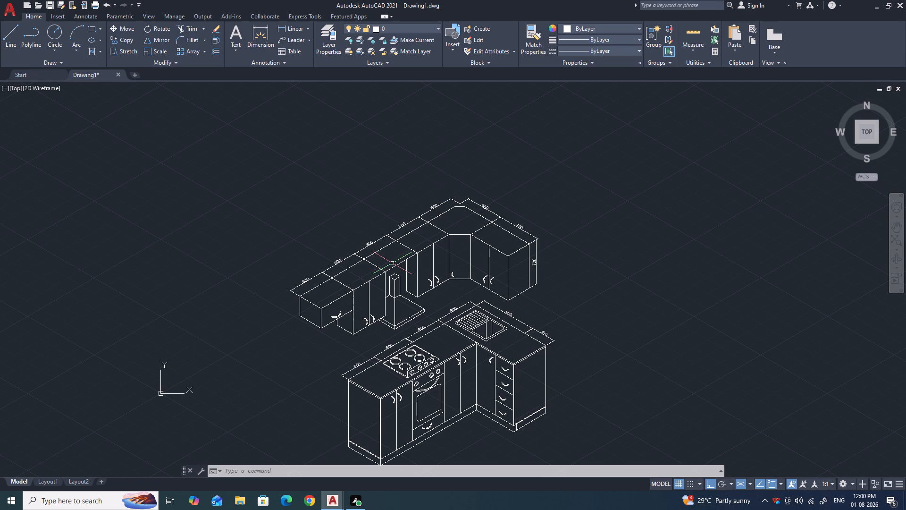
scroll(392, 275, "down", 1)
scroll(469, 345, "up", 1)
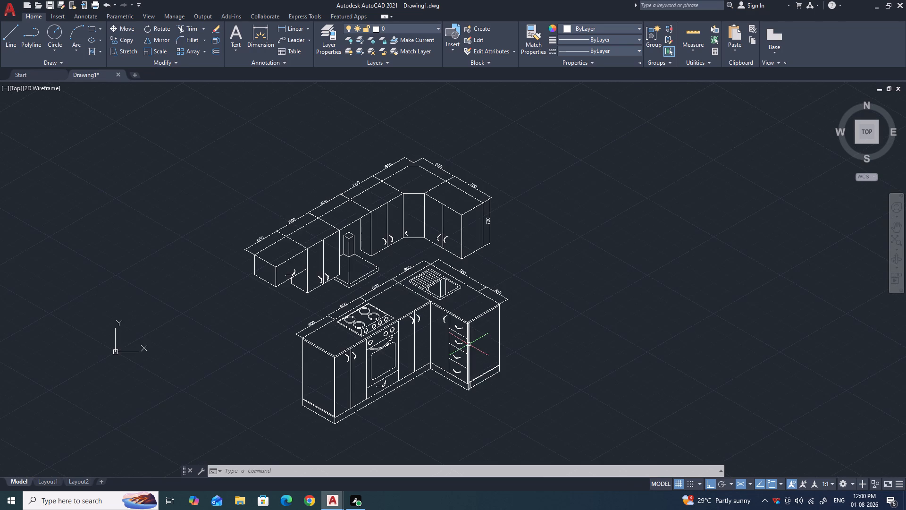
scroll(469, 344, "up", 2)
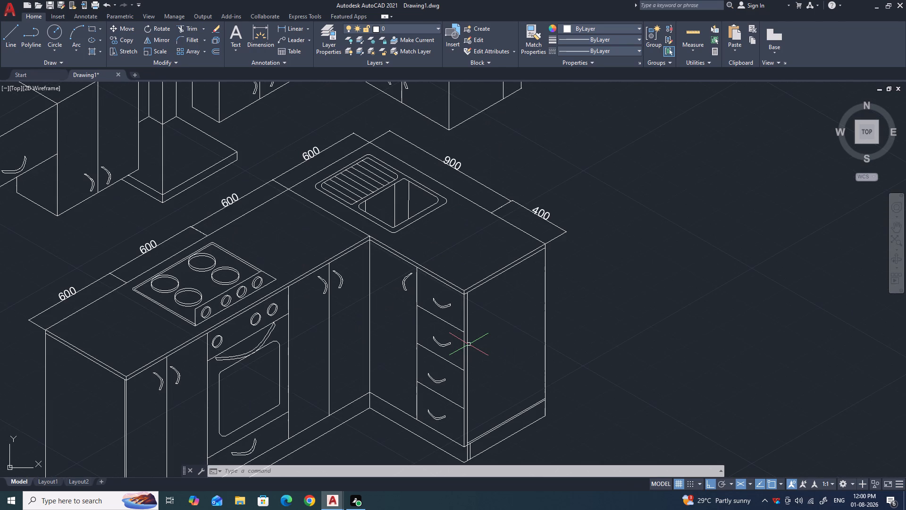
scroll(467, 340, "down", 1)
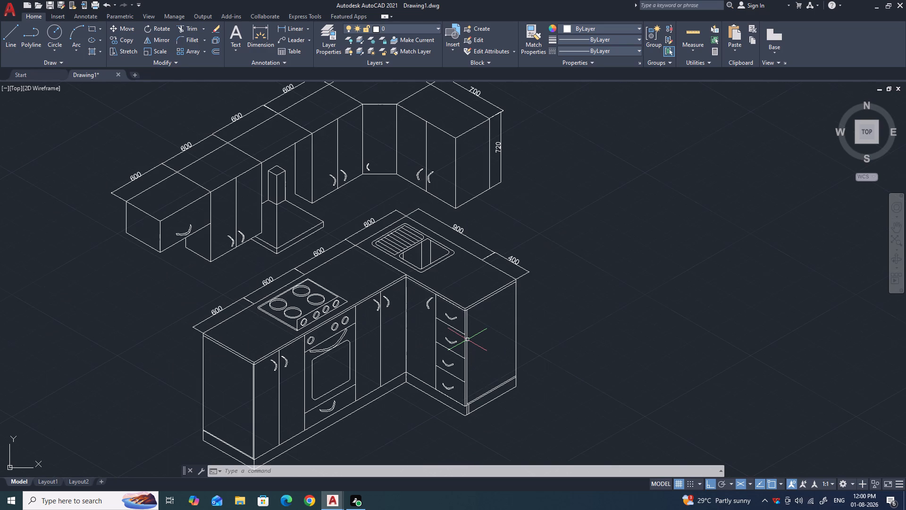
scroll(241, 291, "down", 1)
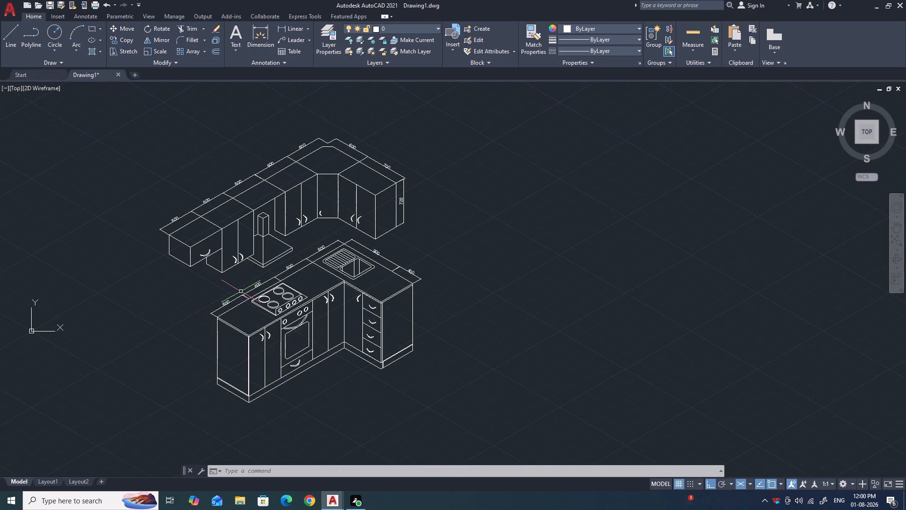